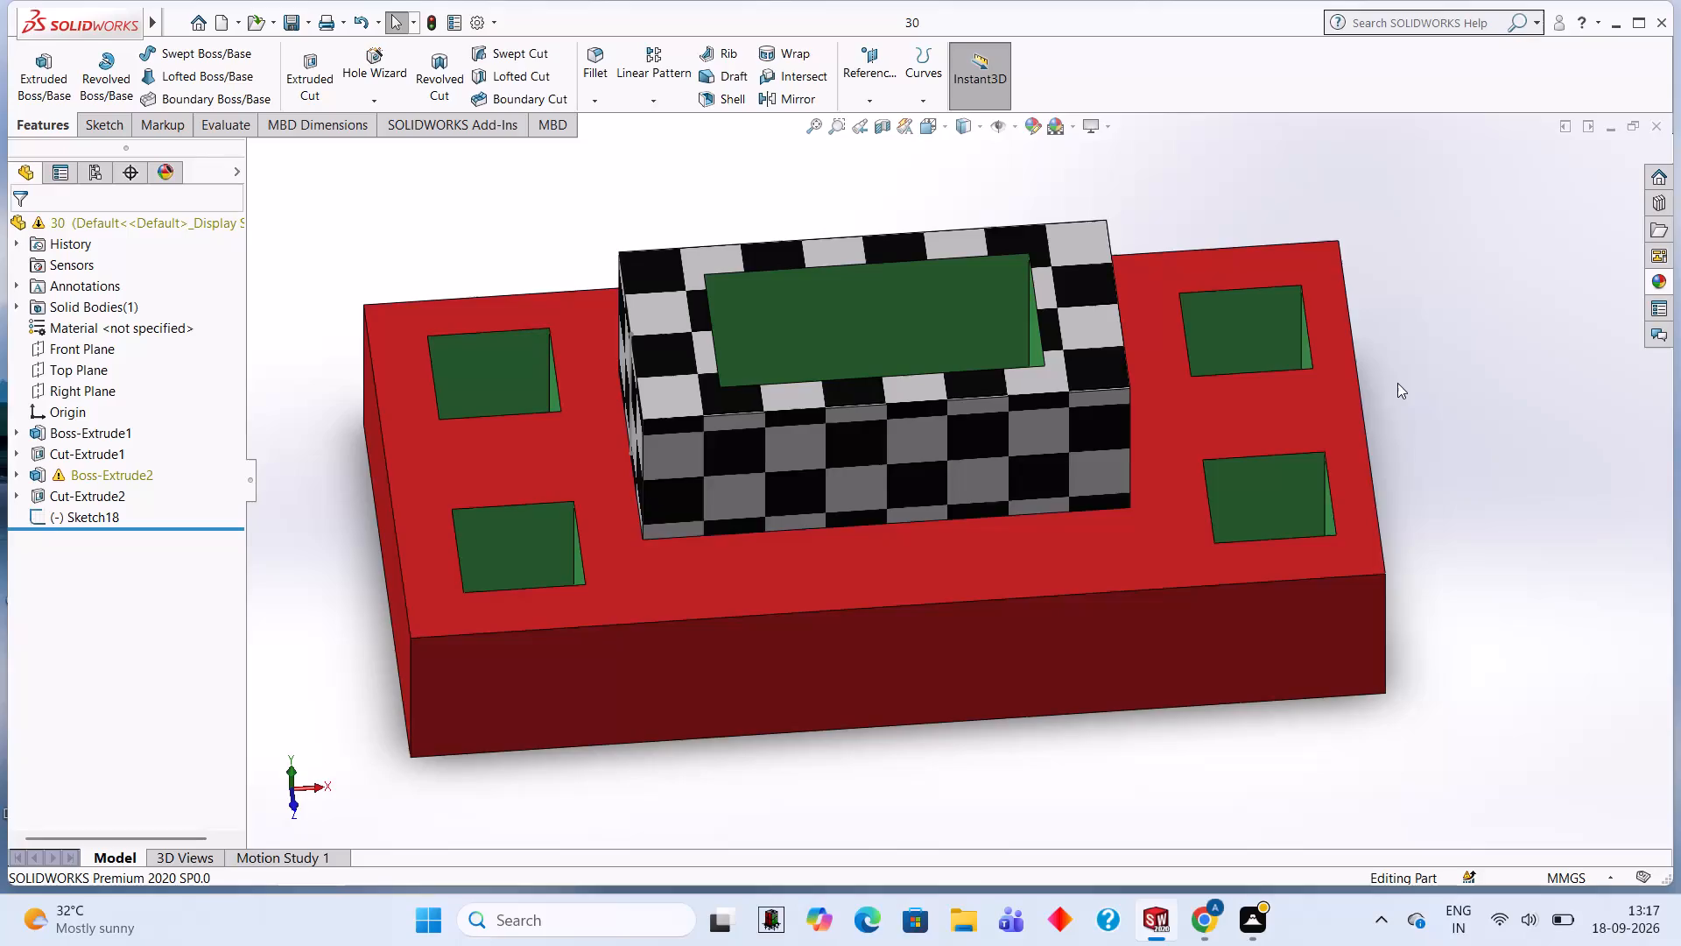
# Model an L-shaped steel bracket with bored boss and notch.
# Close the open part 30 and create a new part document.
pyautogui.click(1653, 138)
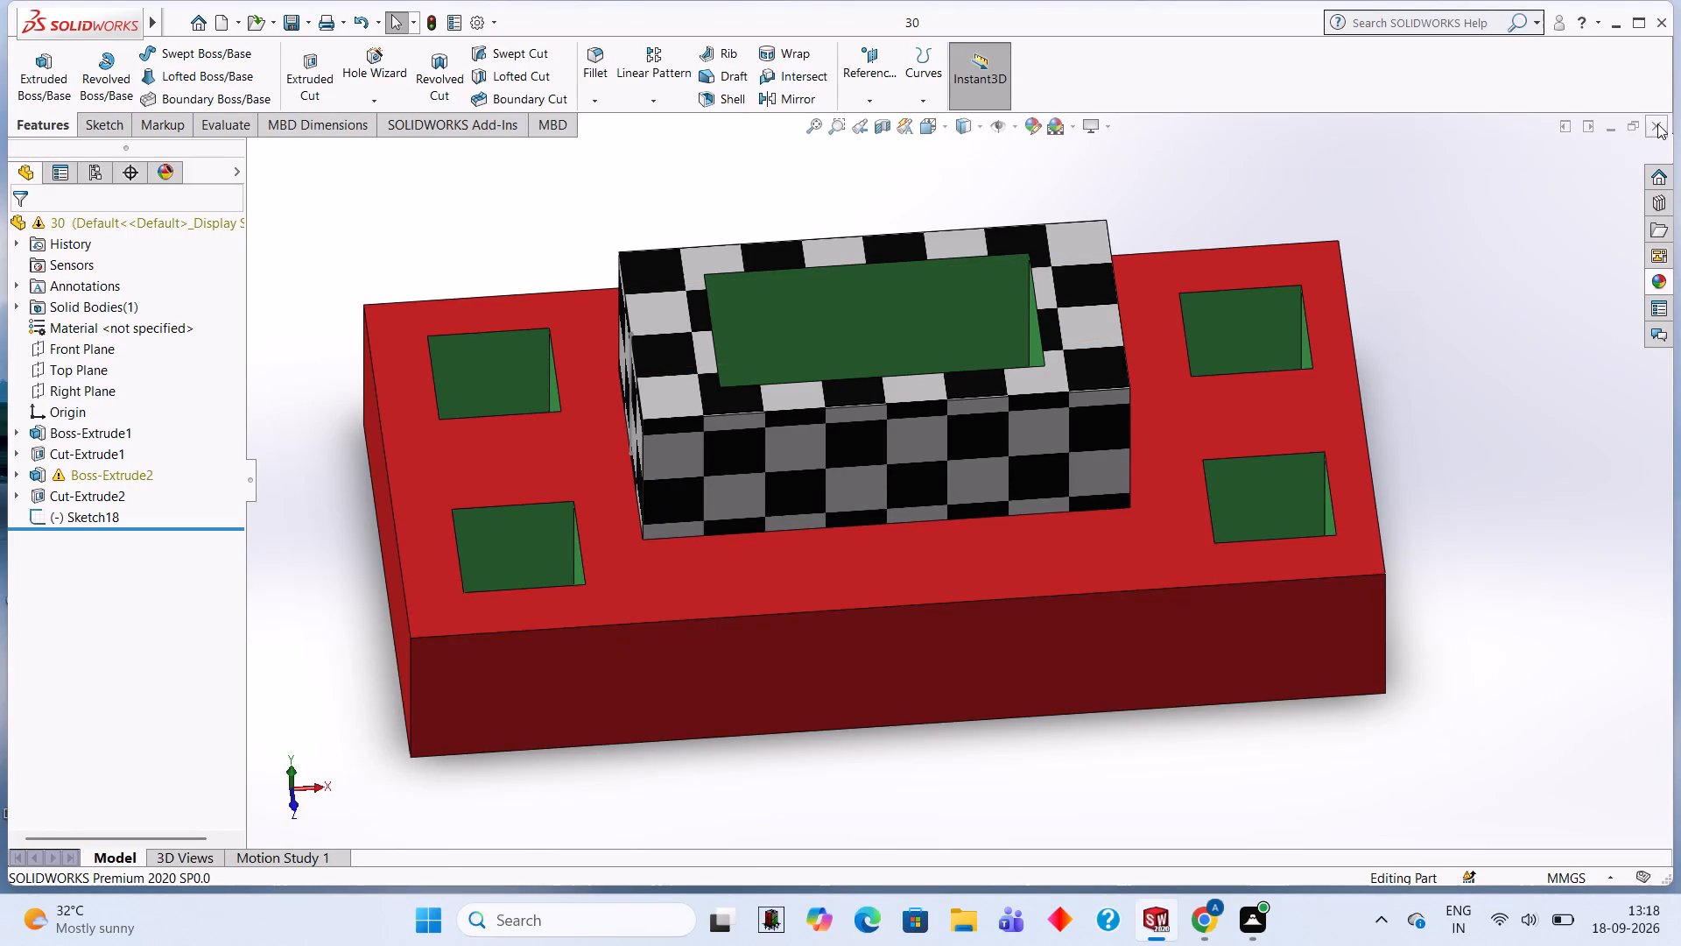
pyautogui.click(1657, 124)
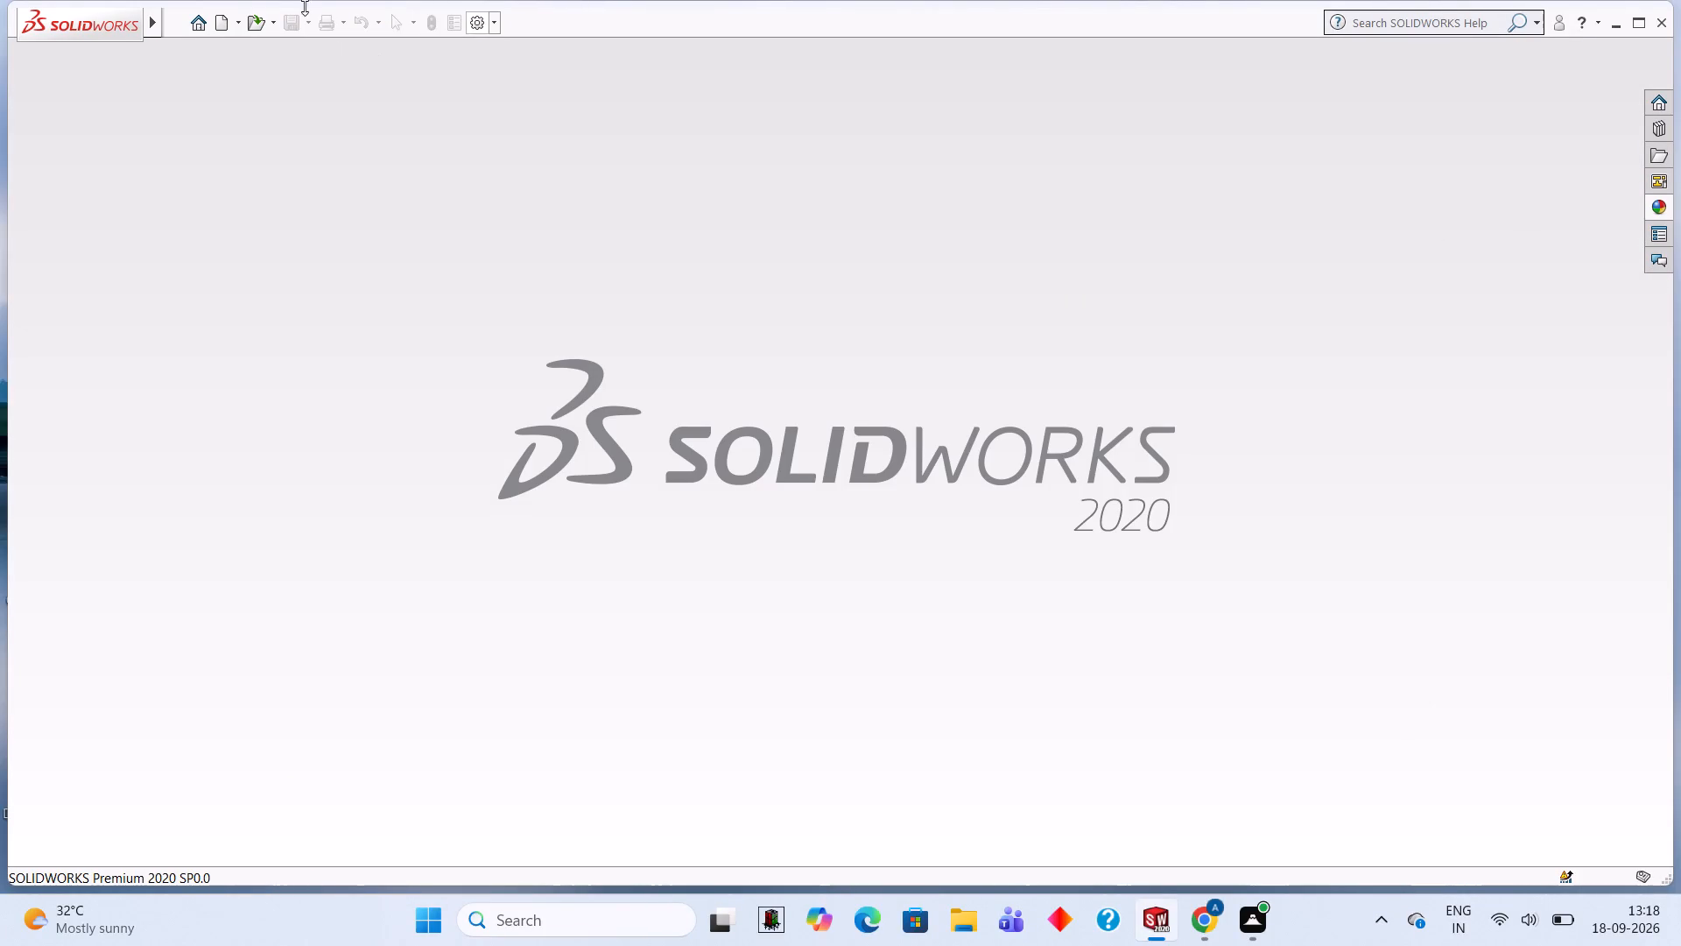
pyautogui.click(216, 29)
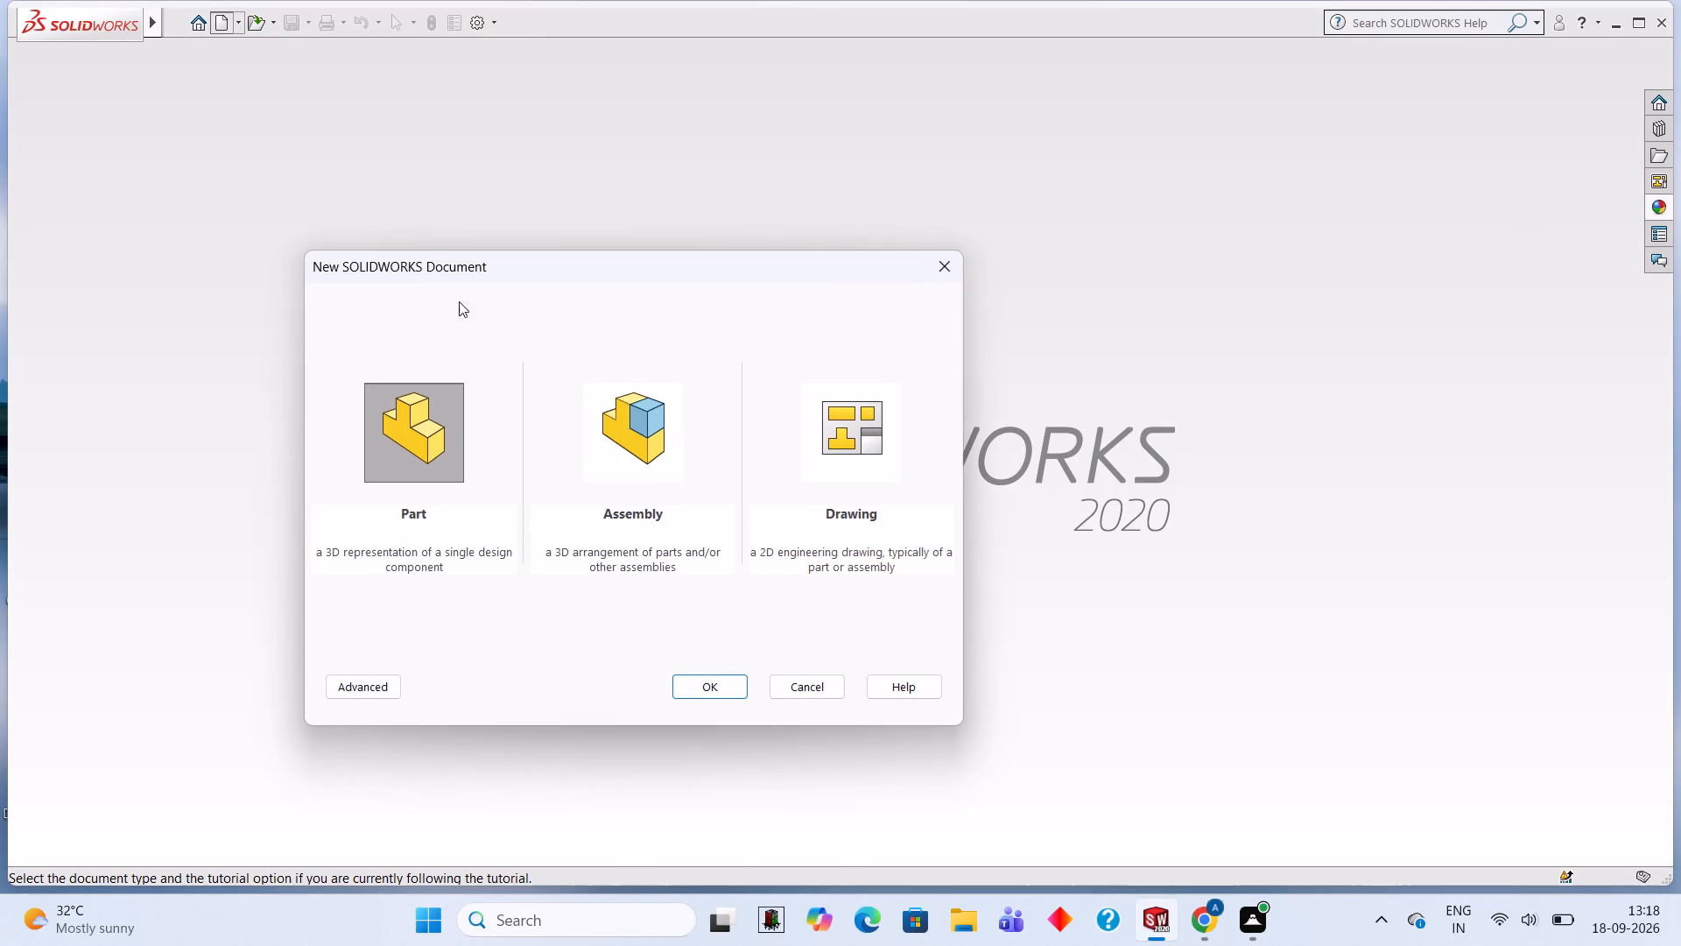
pyautogui.click(713, 689)
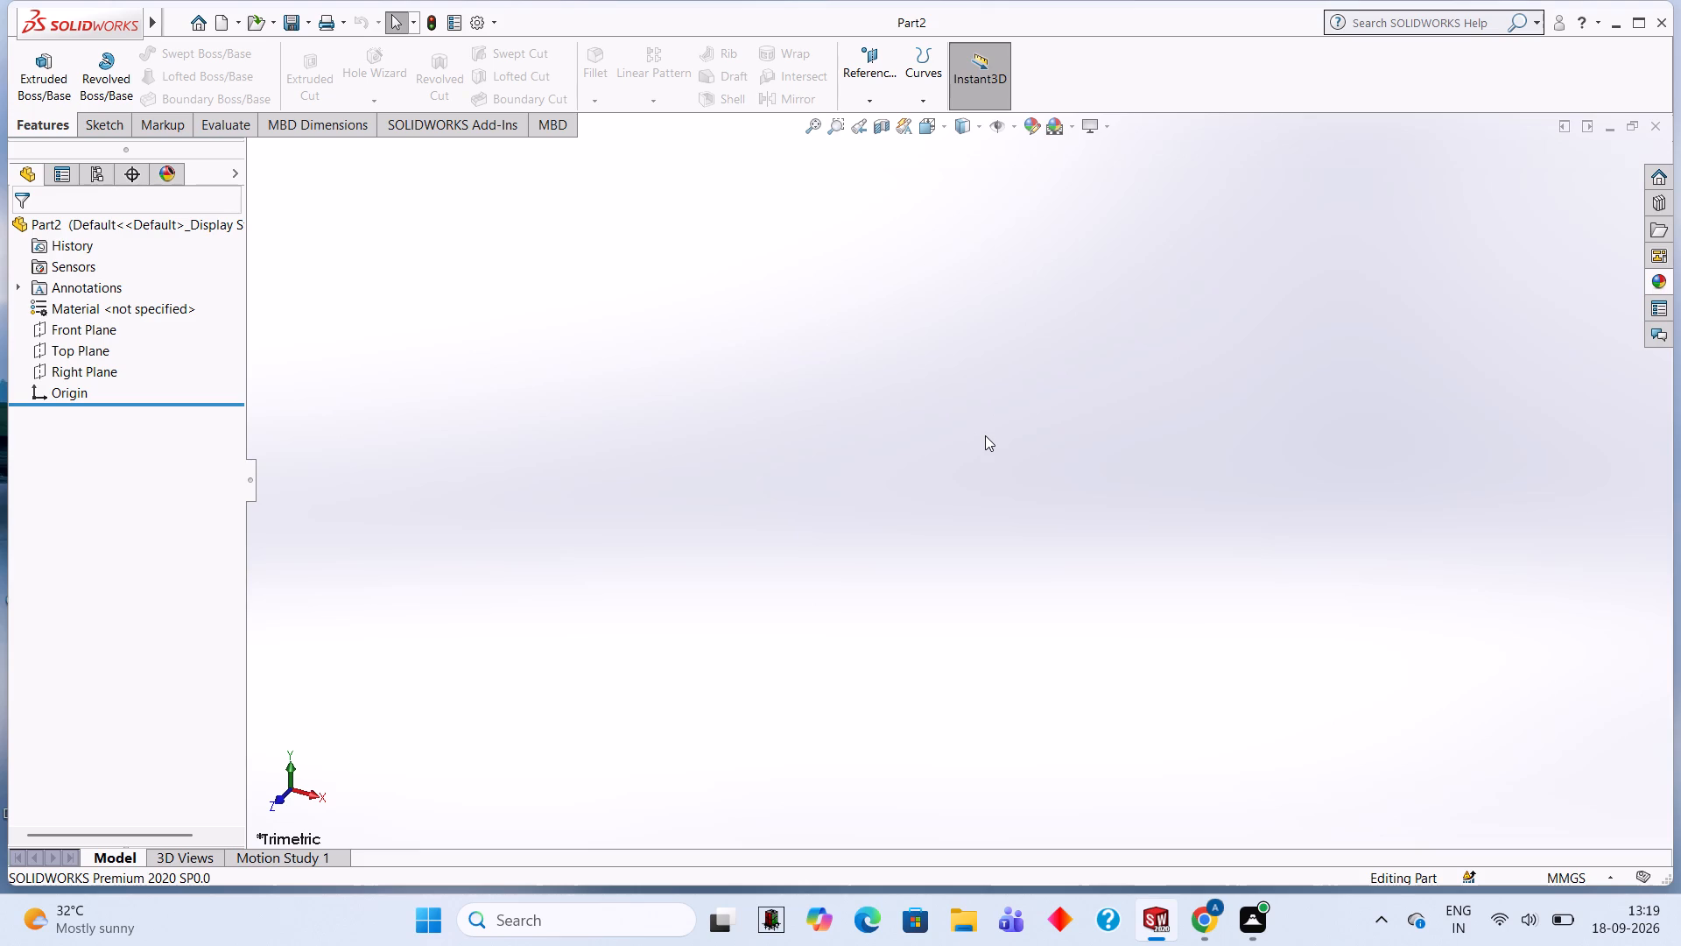
# Sketch a closed rectangle of lines on the Front Plane, 100 mm wide and 70 mm high, with its lower-left corner at the origin.
pyautogui.click(73, 328)
pyautogui.click(88, 304)
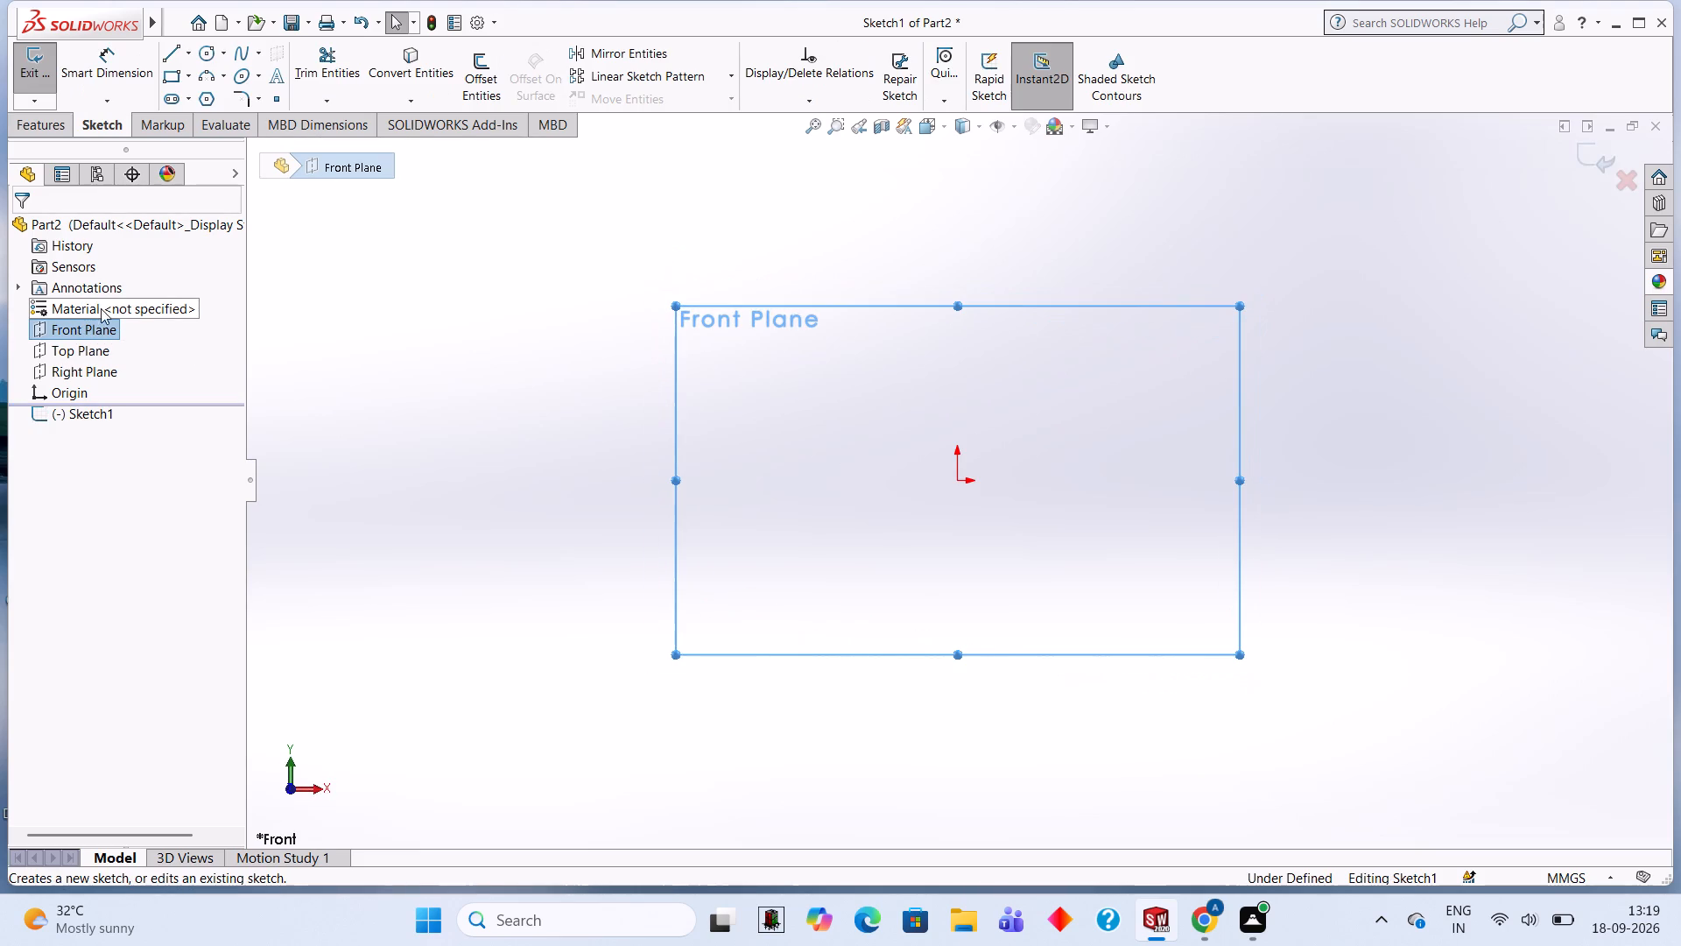
pyautogui.click(734, 501)
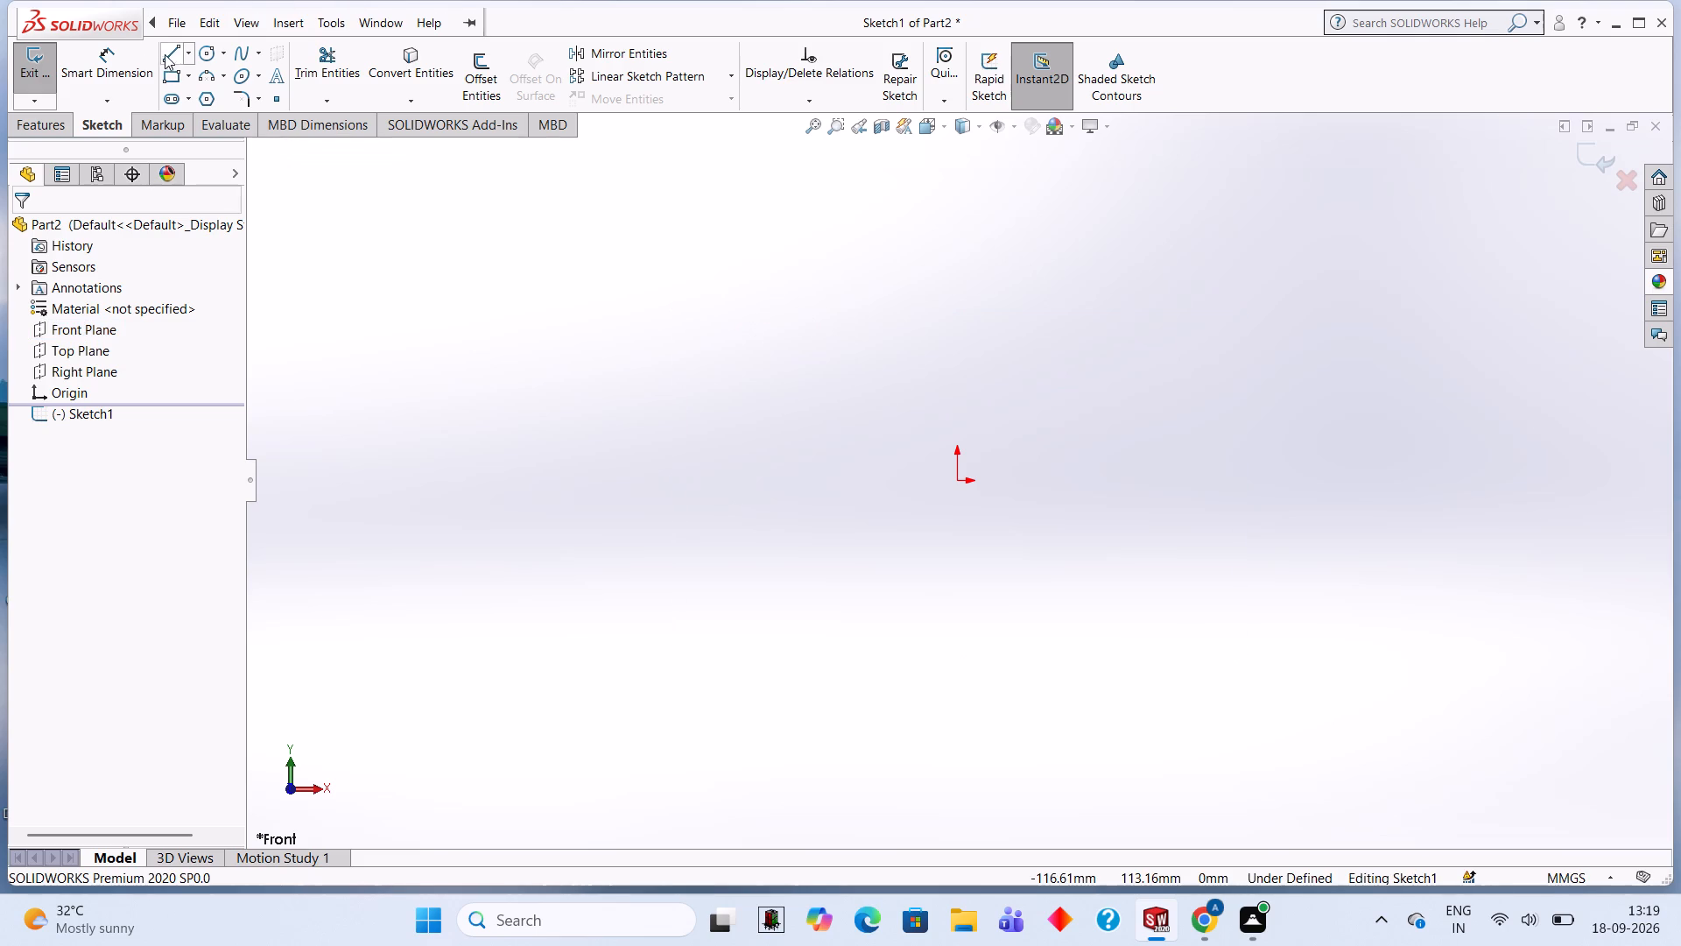
pyautogui.click(165, 52)
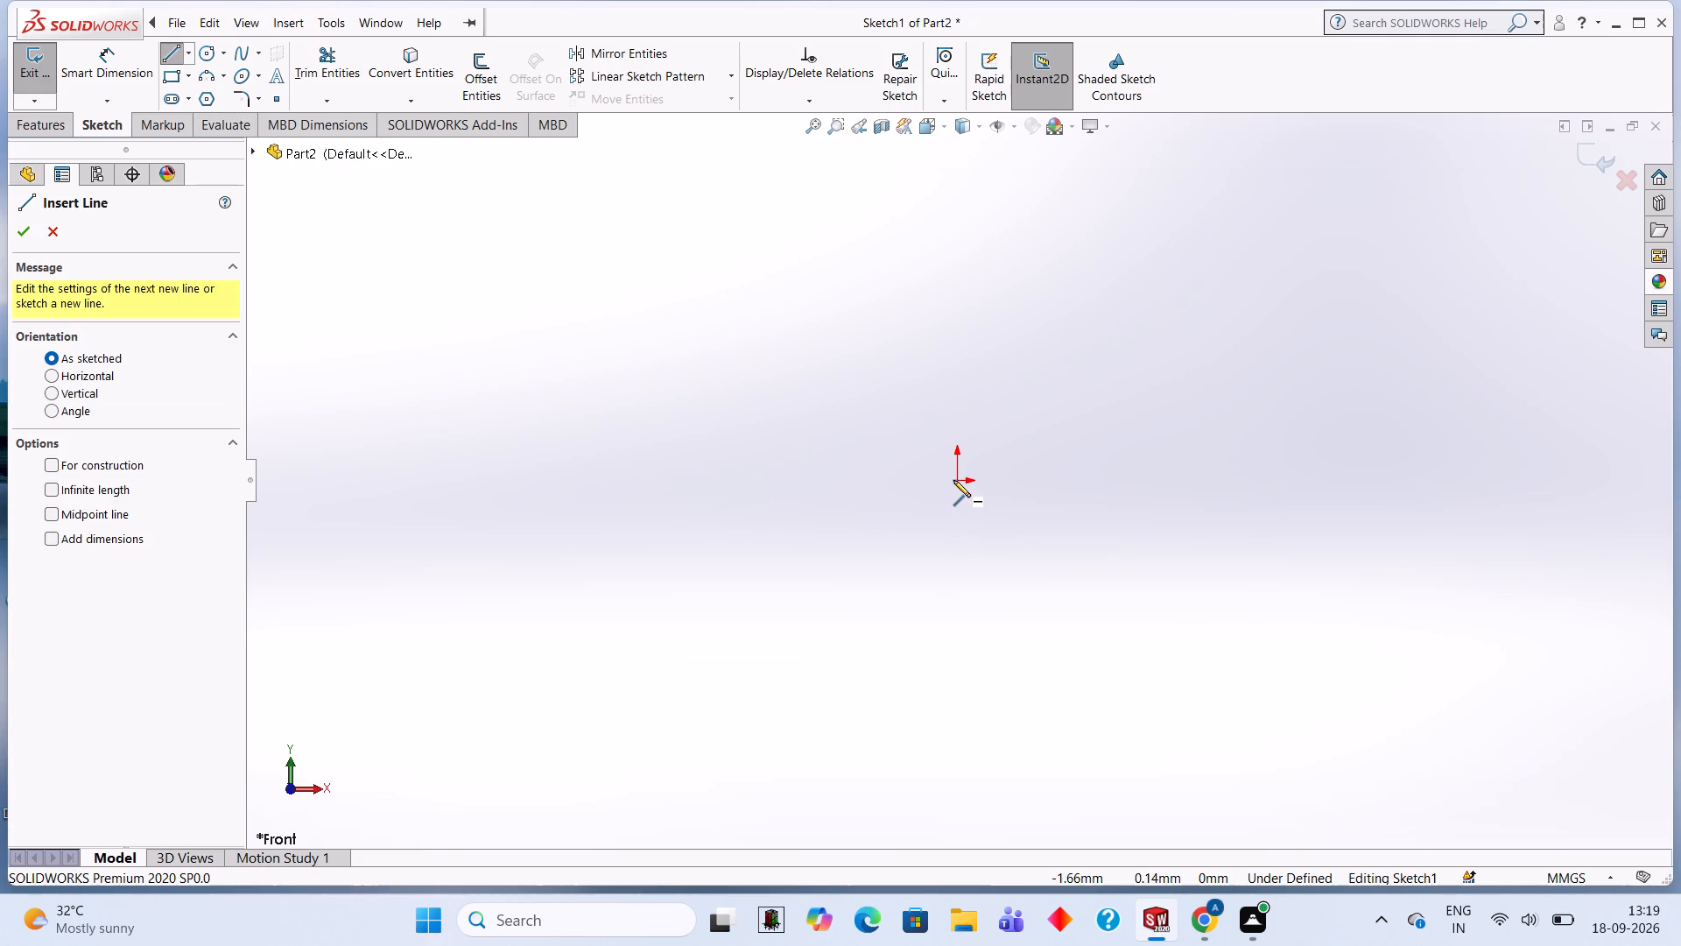
pyautogui.click(953, 480)
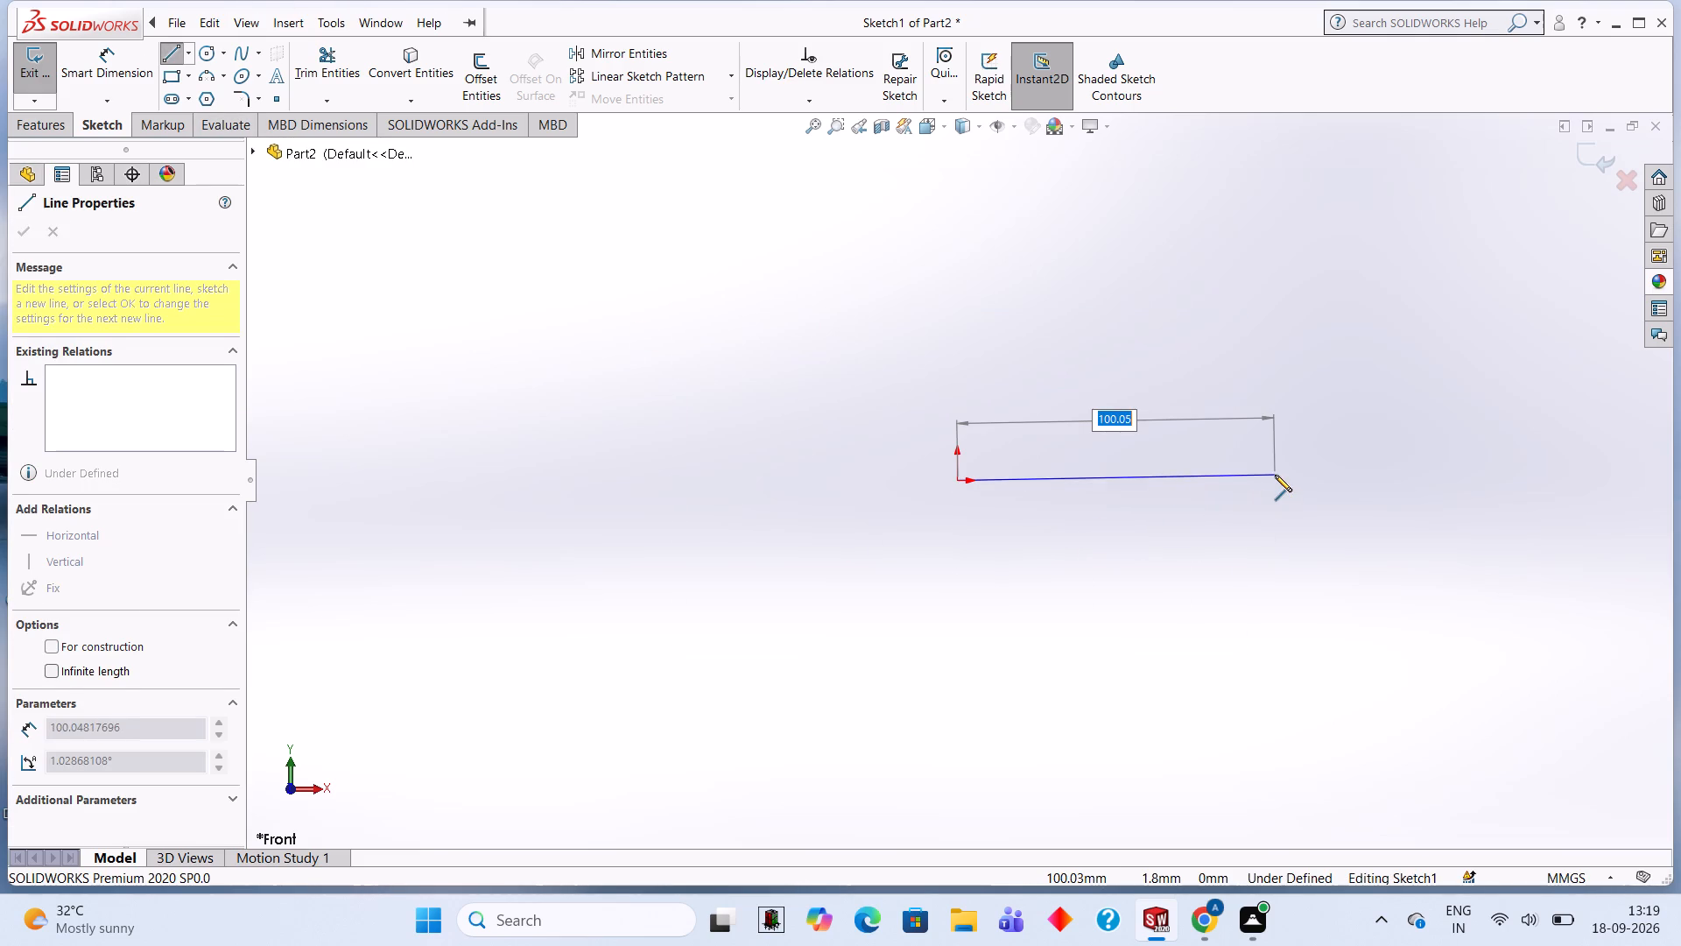
pyautogui.write('100')
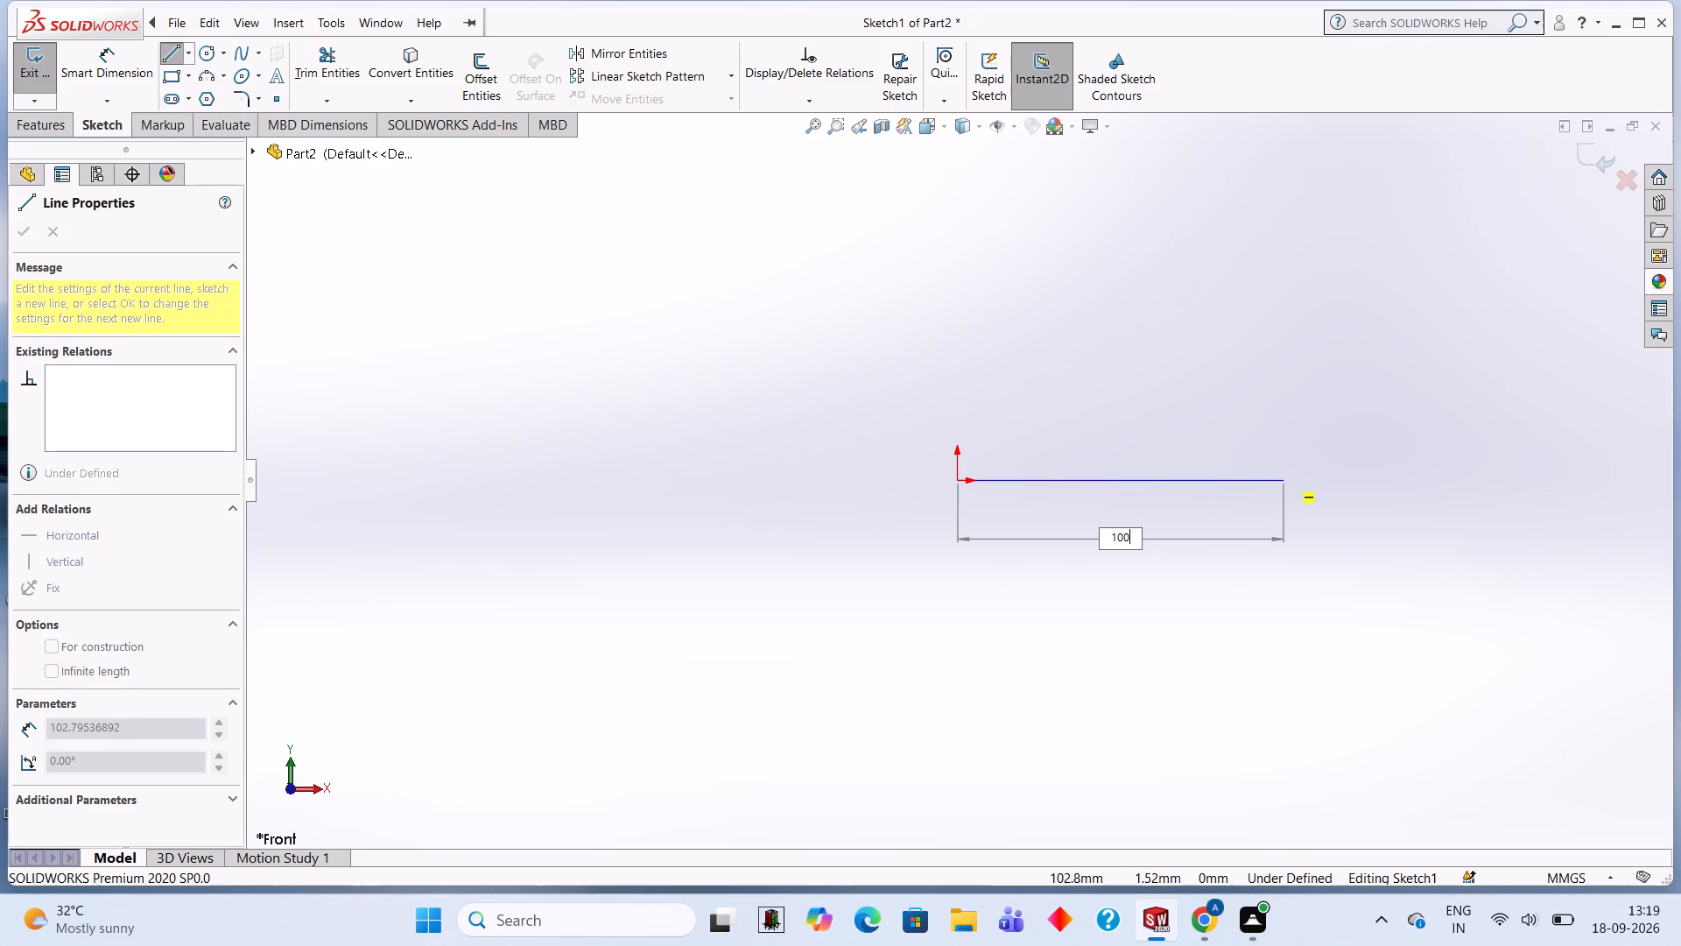
pyautogui.press('Return')
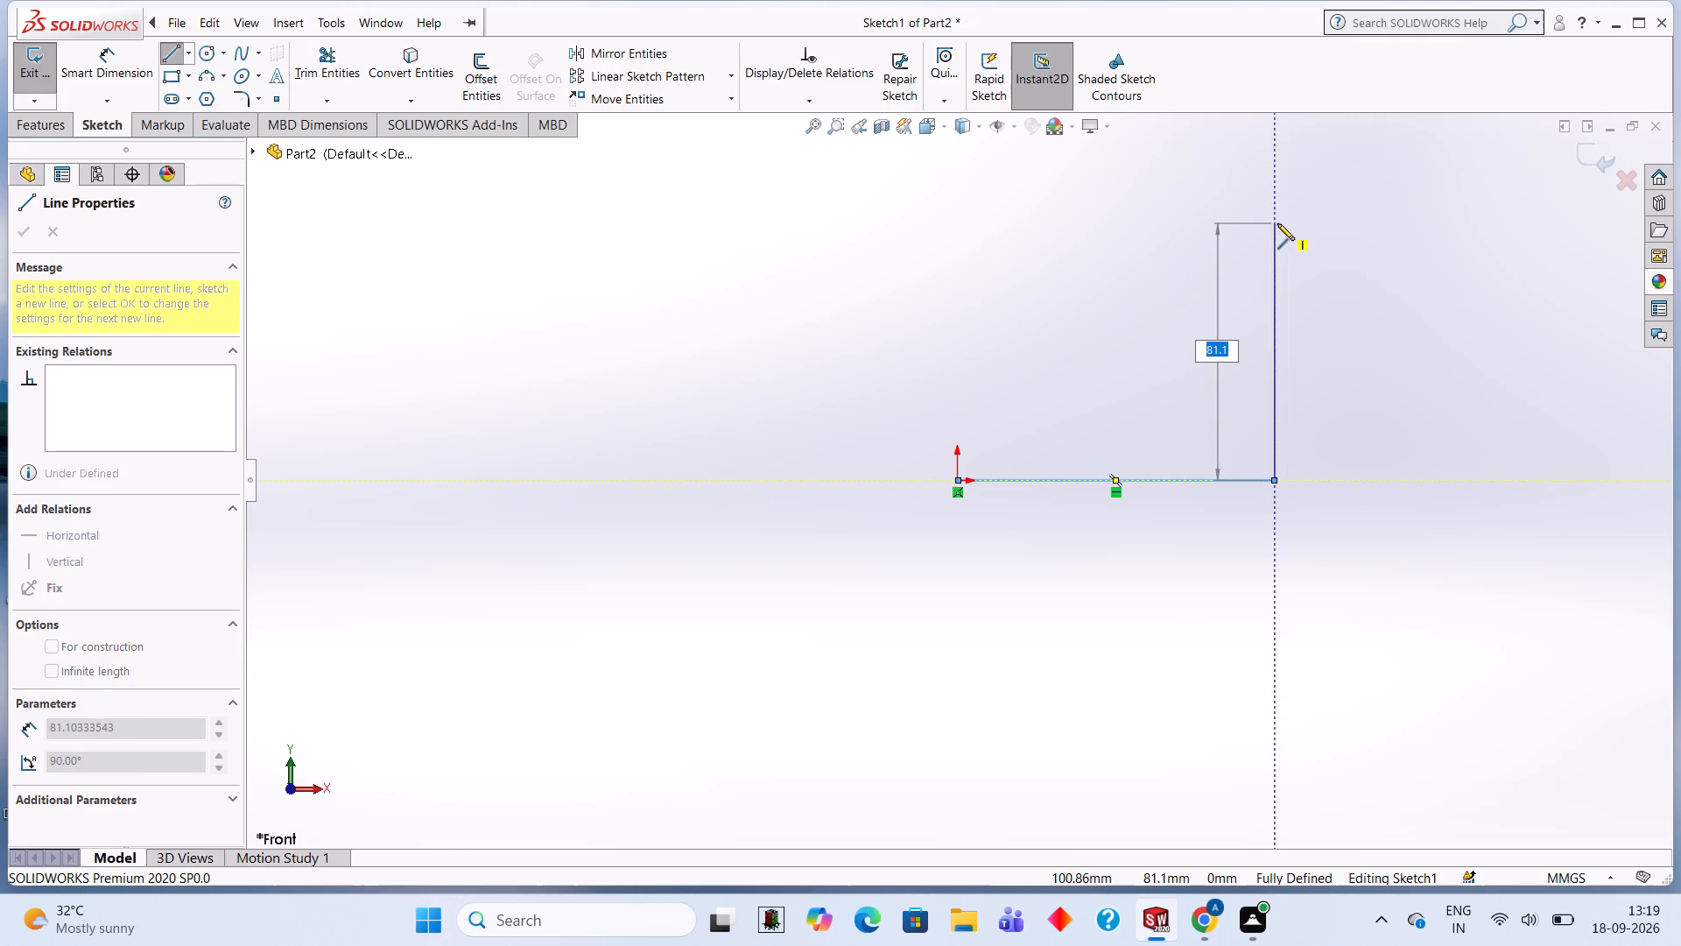
pyautogui.write('70')
pyautogui.press('Return')
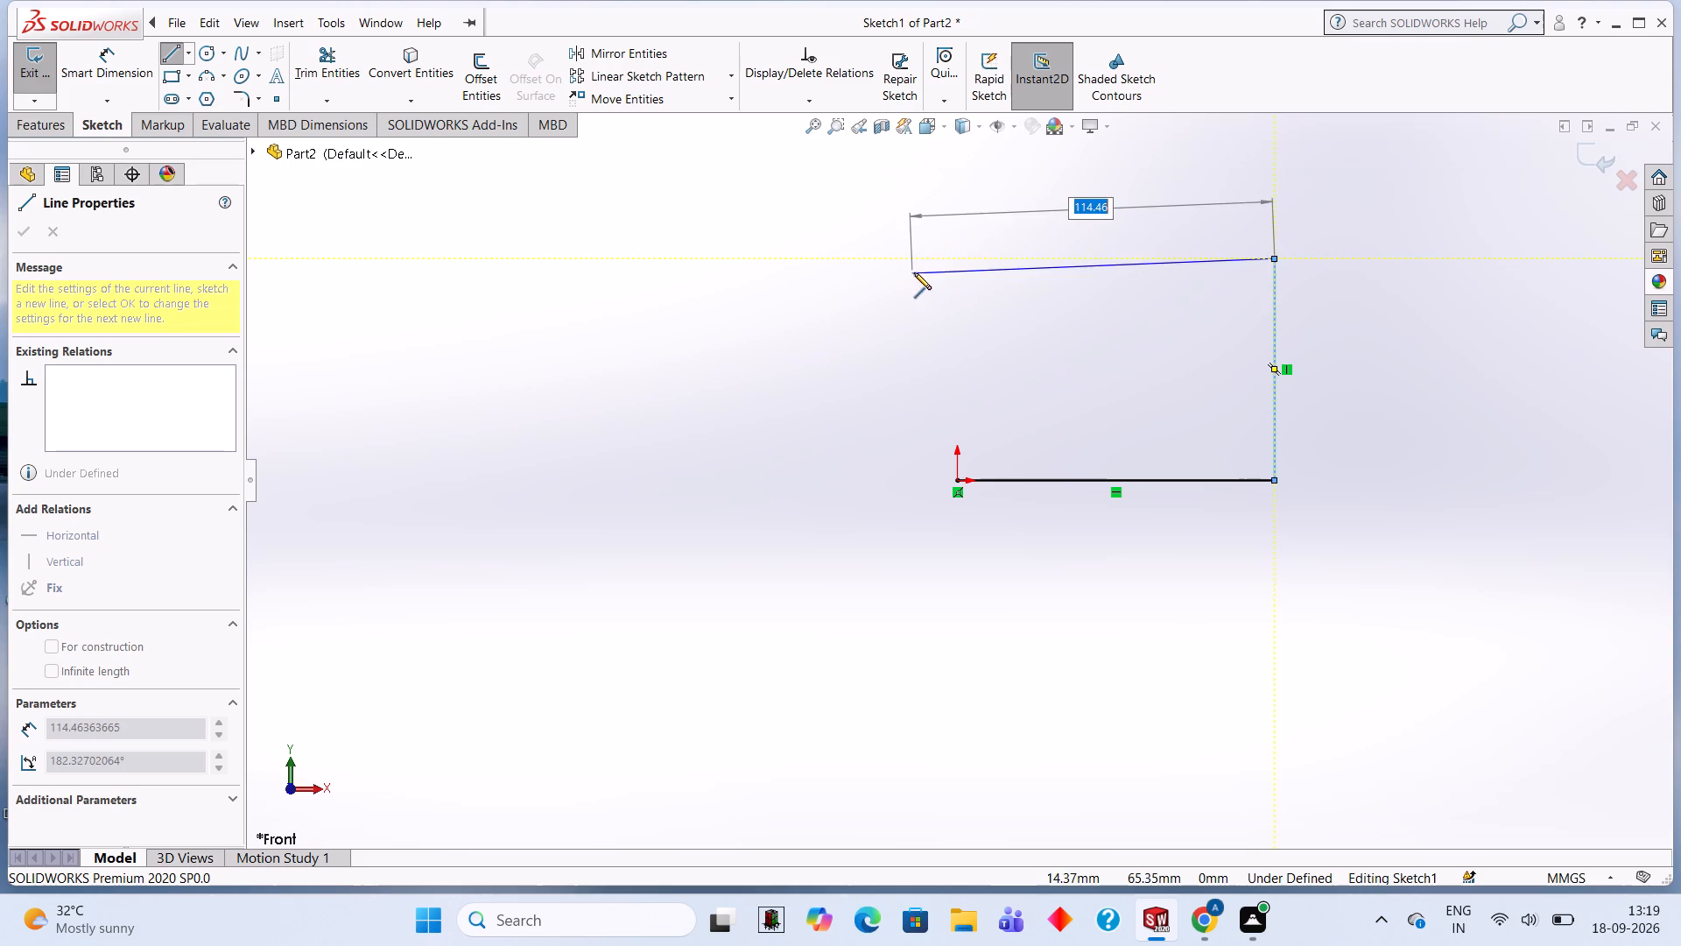
pyautogui.write('100')
pyautogui.press('Return')
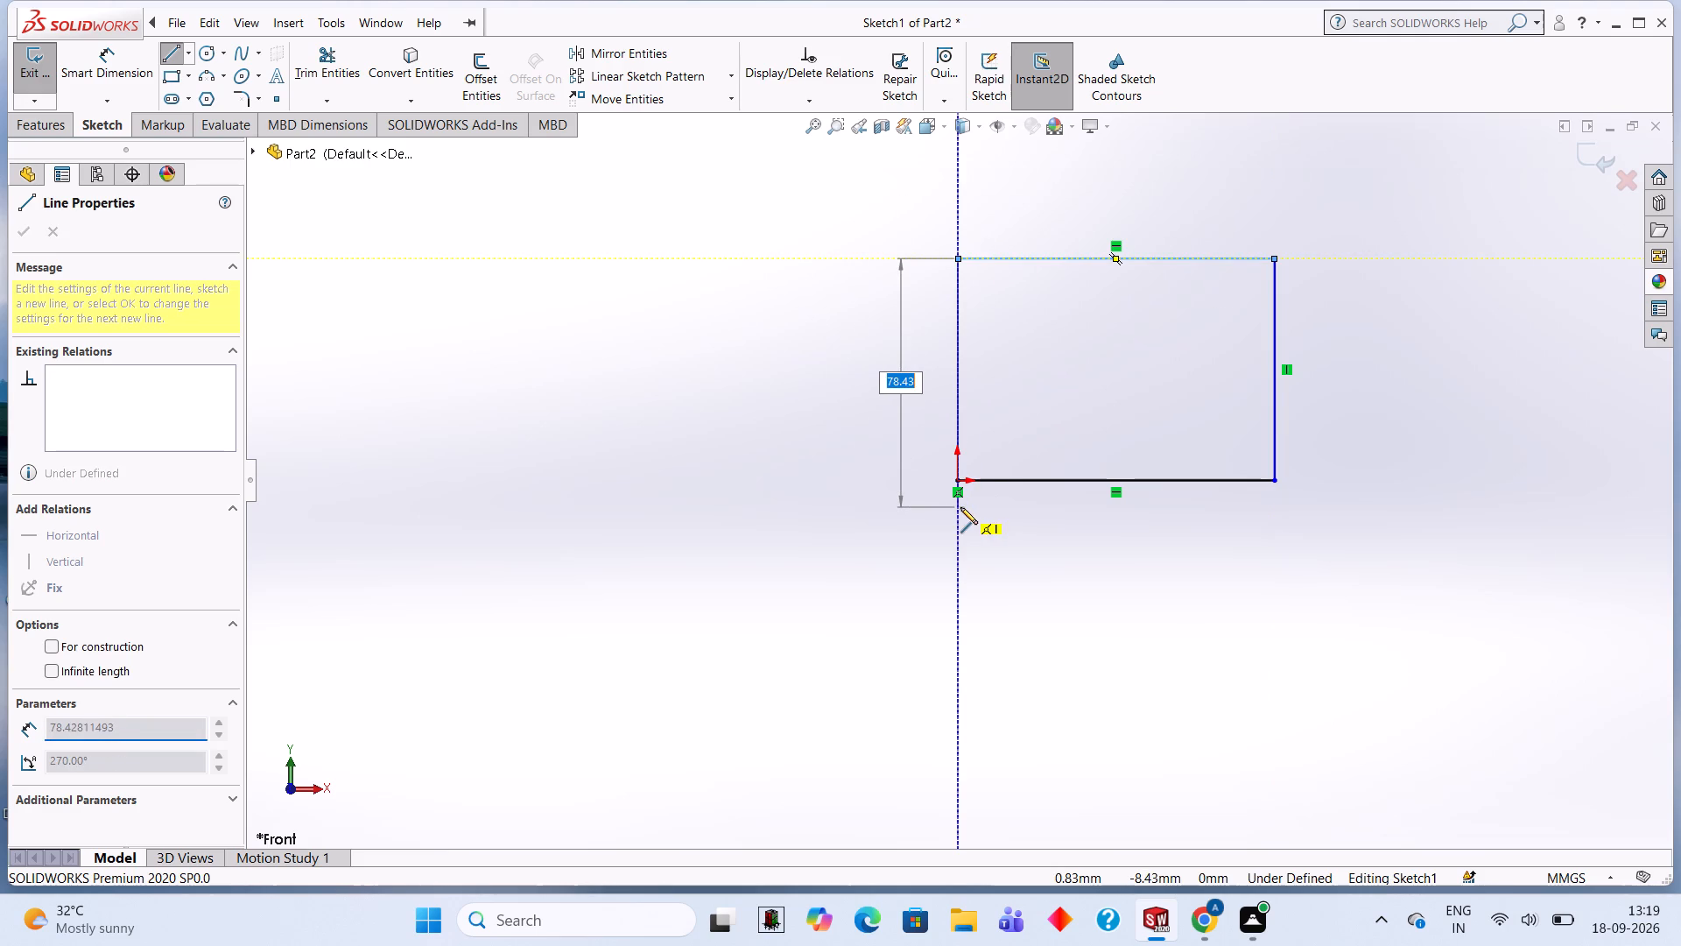
pyautogui.write('70')
pyautogui.press('Return')
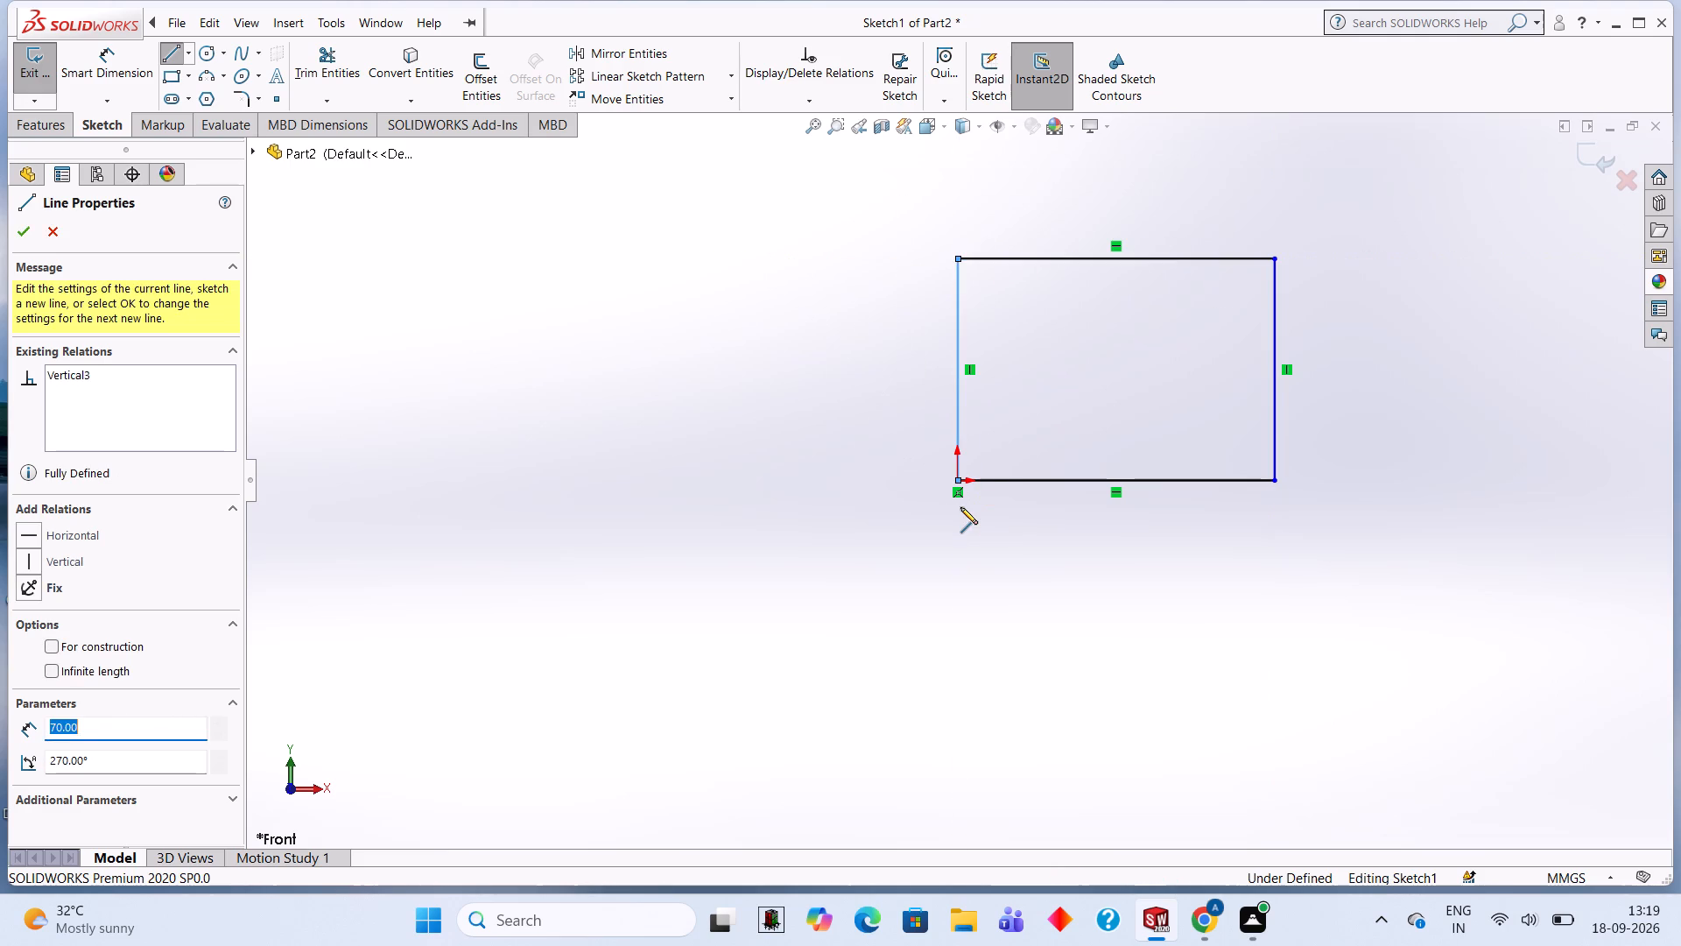
pyautogui.press('Escape')
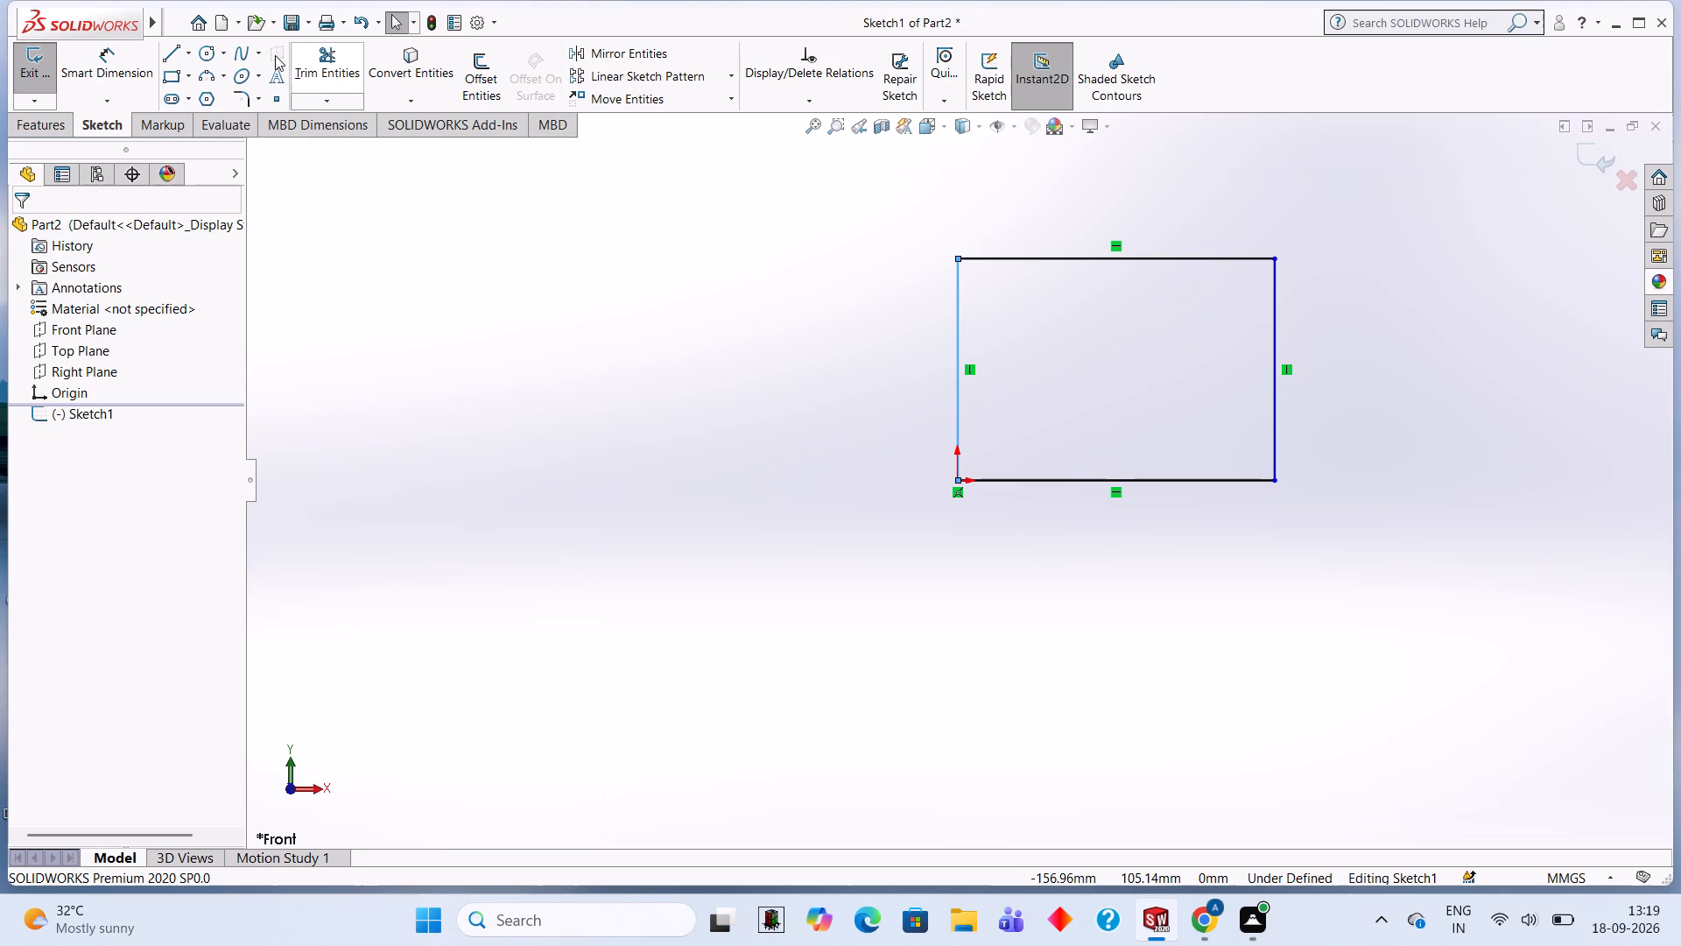
# Extrude the rectangle sketch as a blind boss 30 mm deep.
pyautogui.click(46, 116)
pyautogui.click(52, 76)
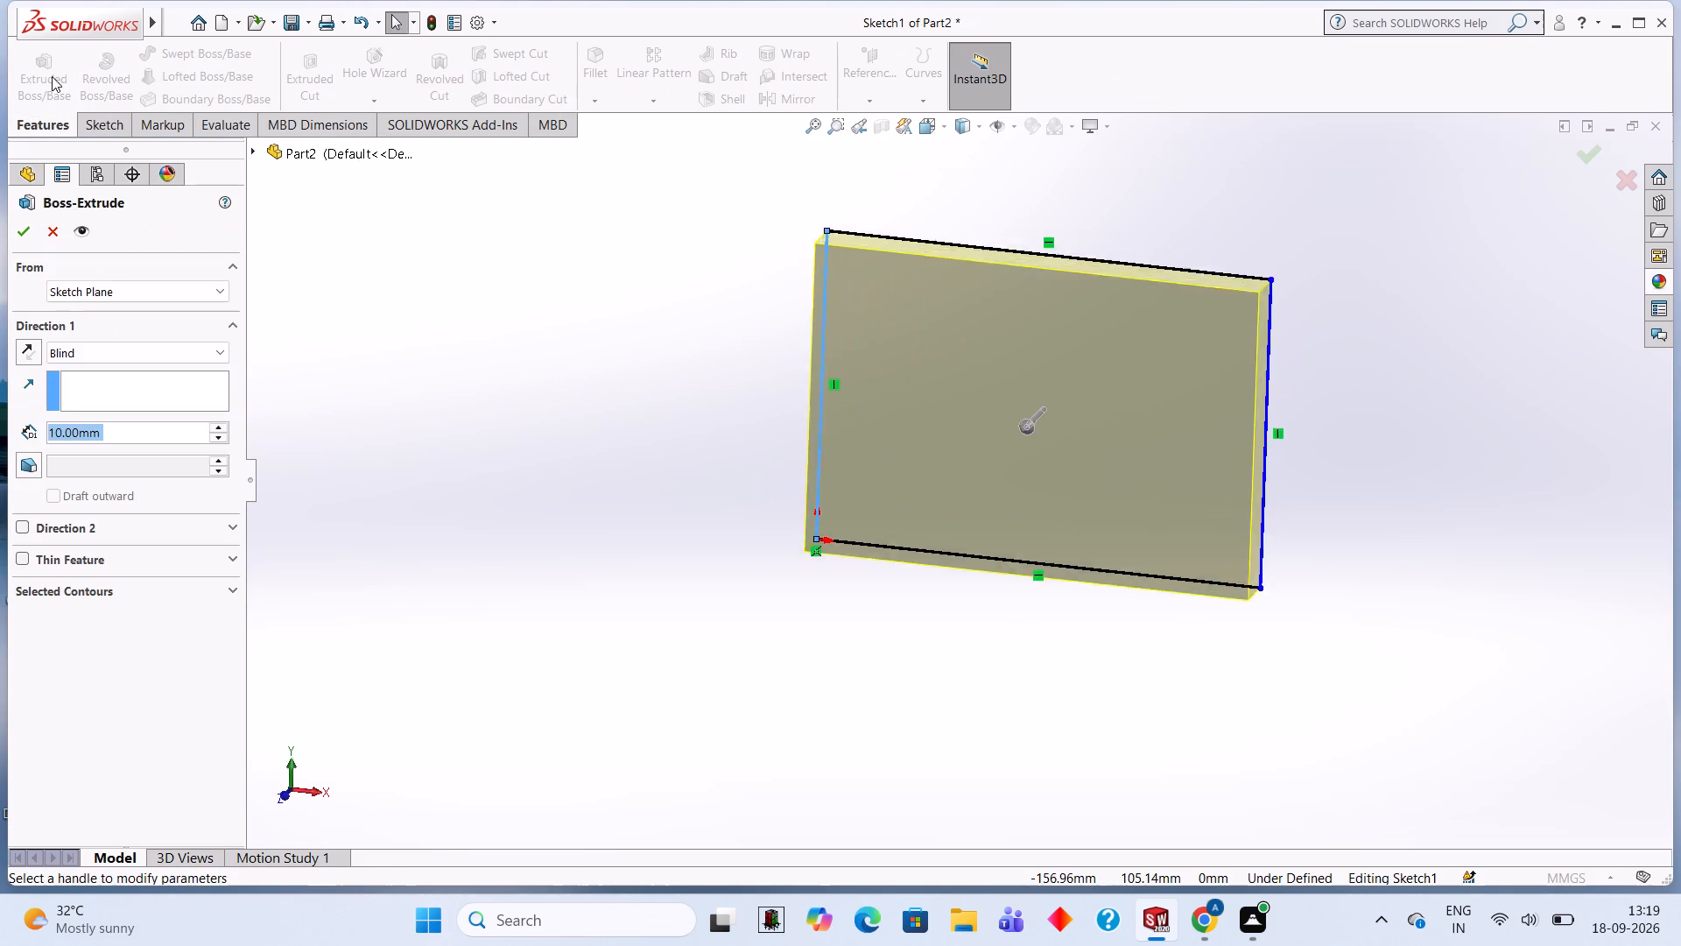
pyautogui.write('30')
pyautogui.press('Return')
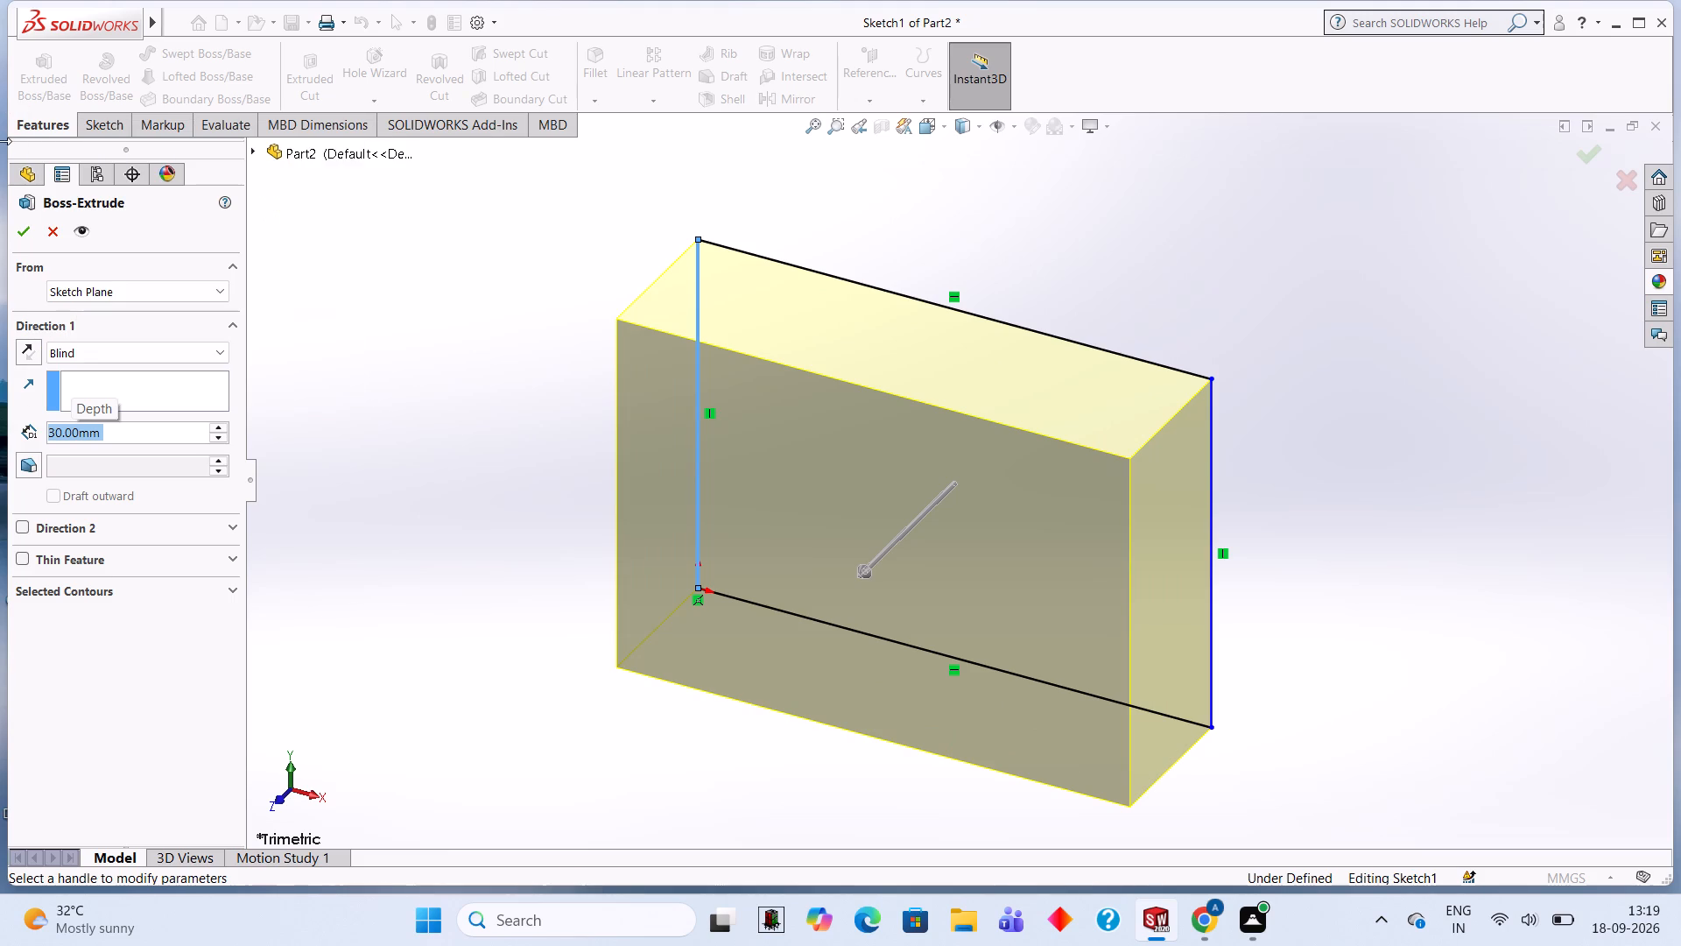
pyautogui.click(17, 226)
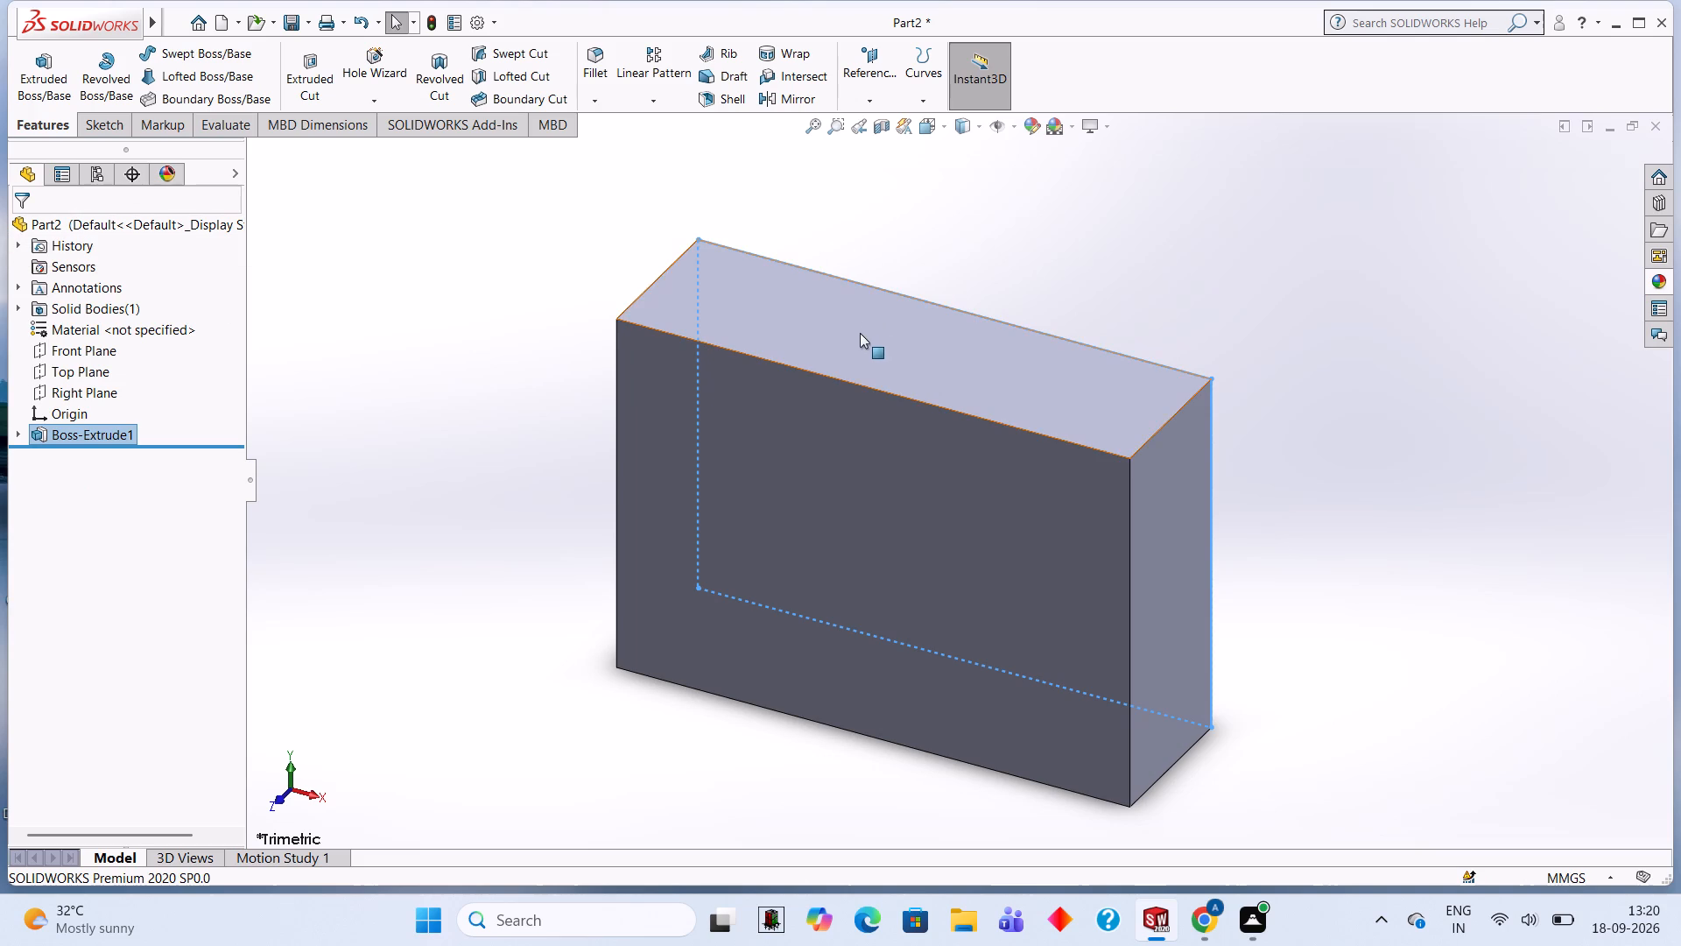
# On the block's front 100 x 70 mm face, sketch a 20 mm diameter circle centred on the midpoint of the left edge.
pyautogui.moveTo(843, 438); pyautogui.dragTo(908, 286, button='middle')
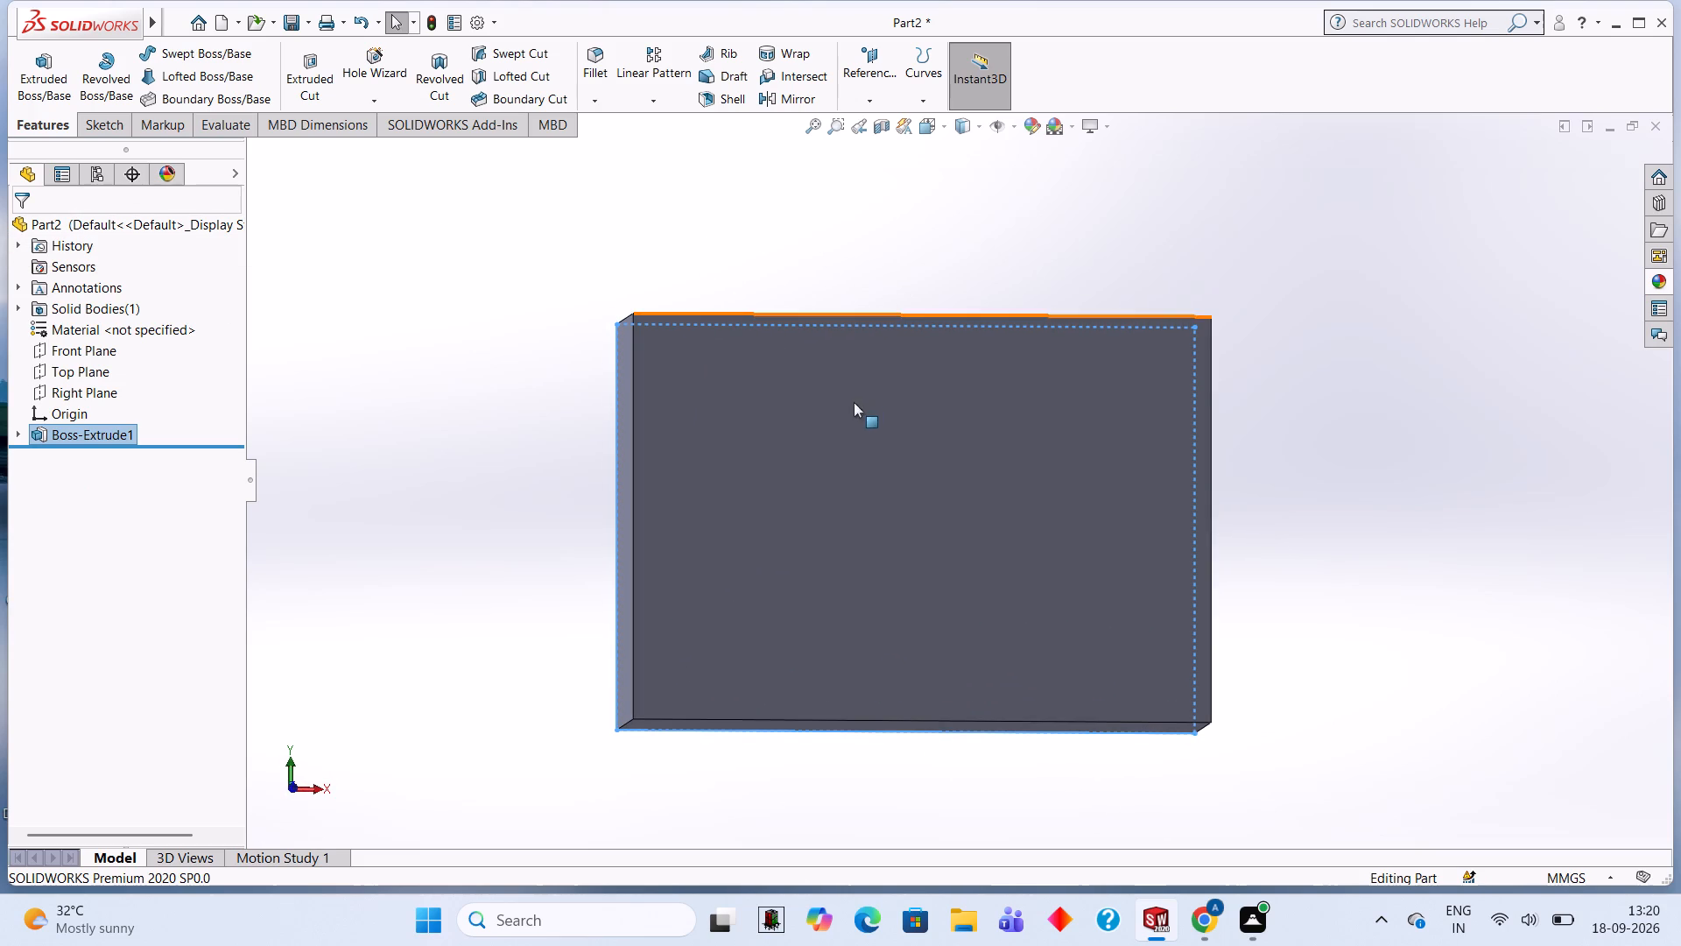
pyautogui.click(853, 456)
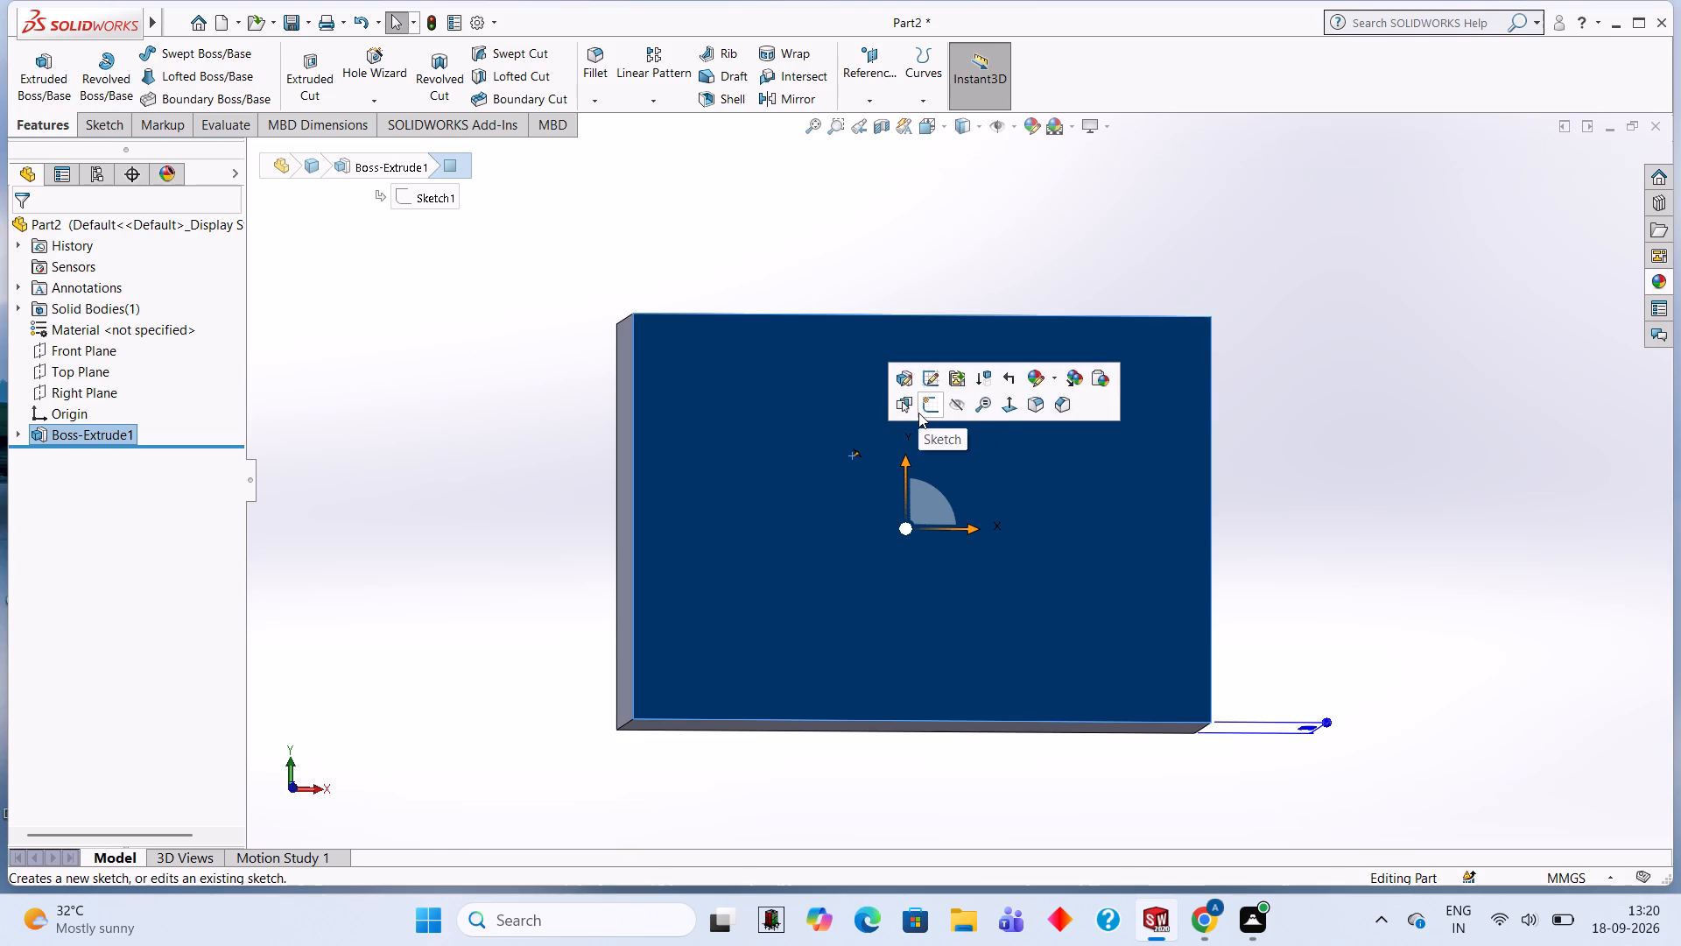
pyautogui.click(918, 413)
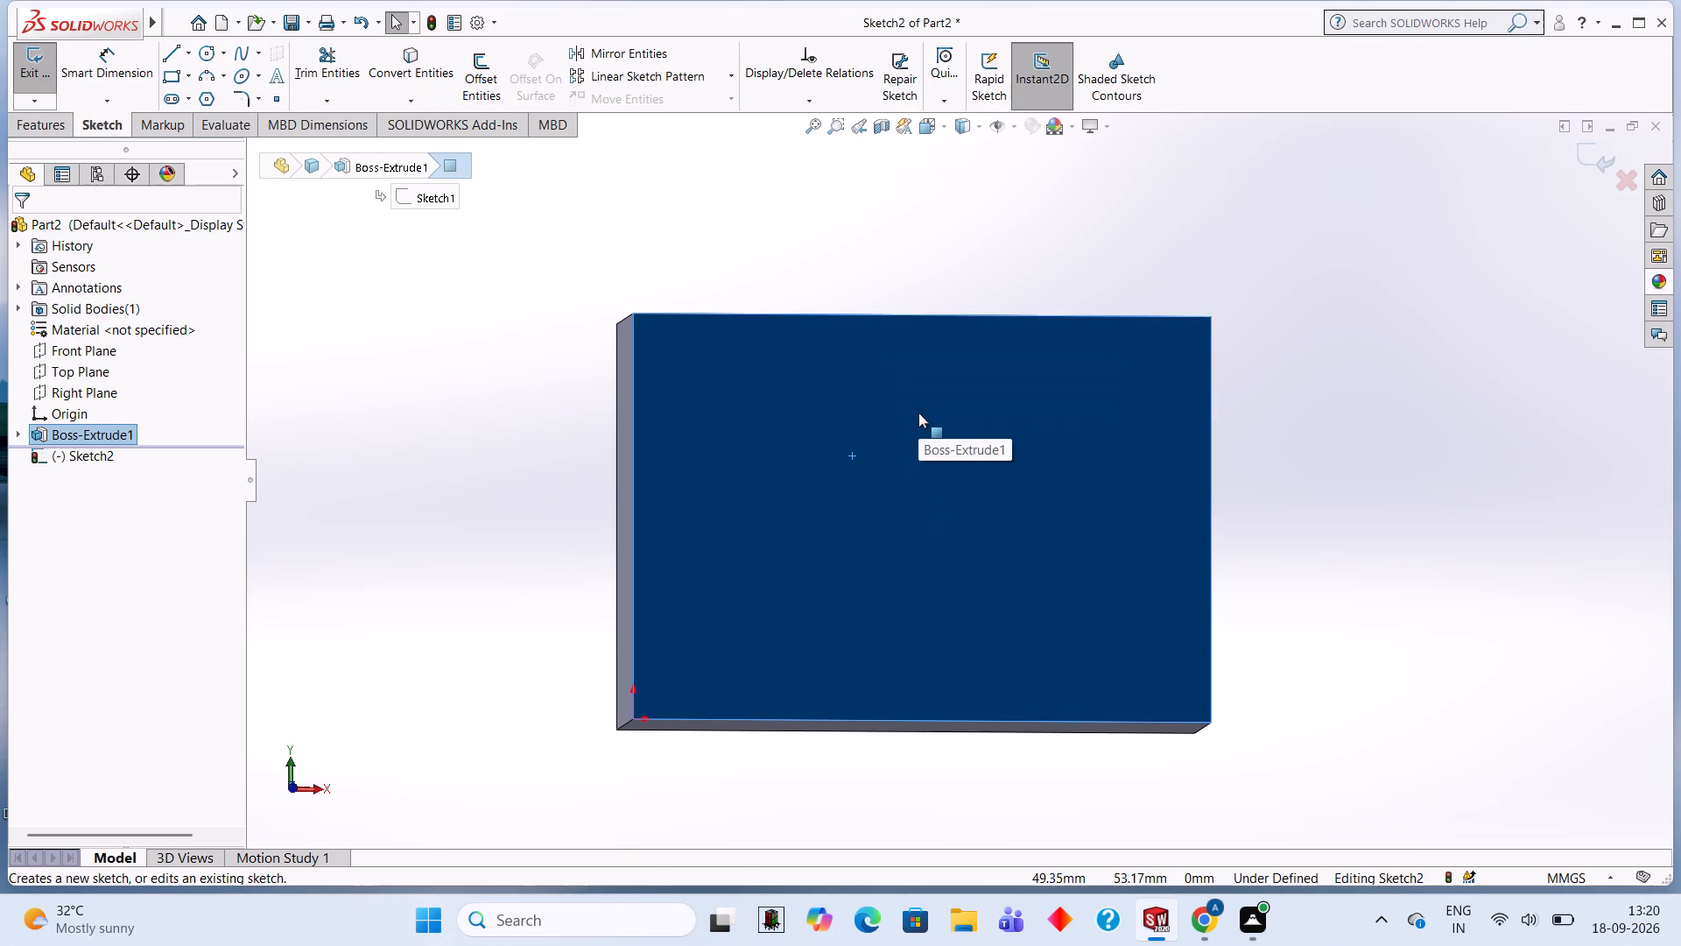
pyautogui.hotkey('ctrl', '8')
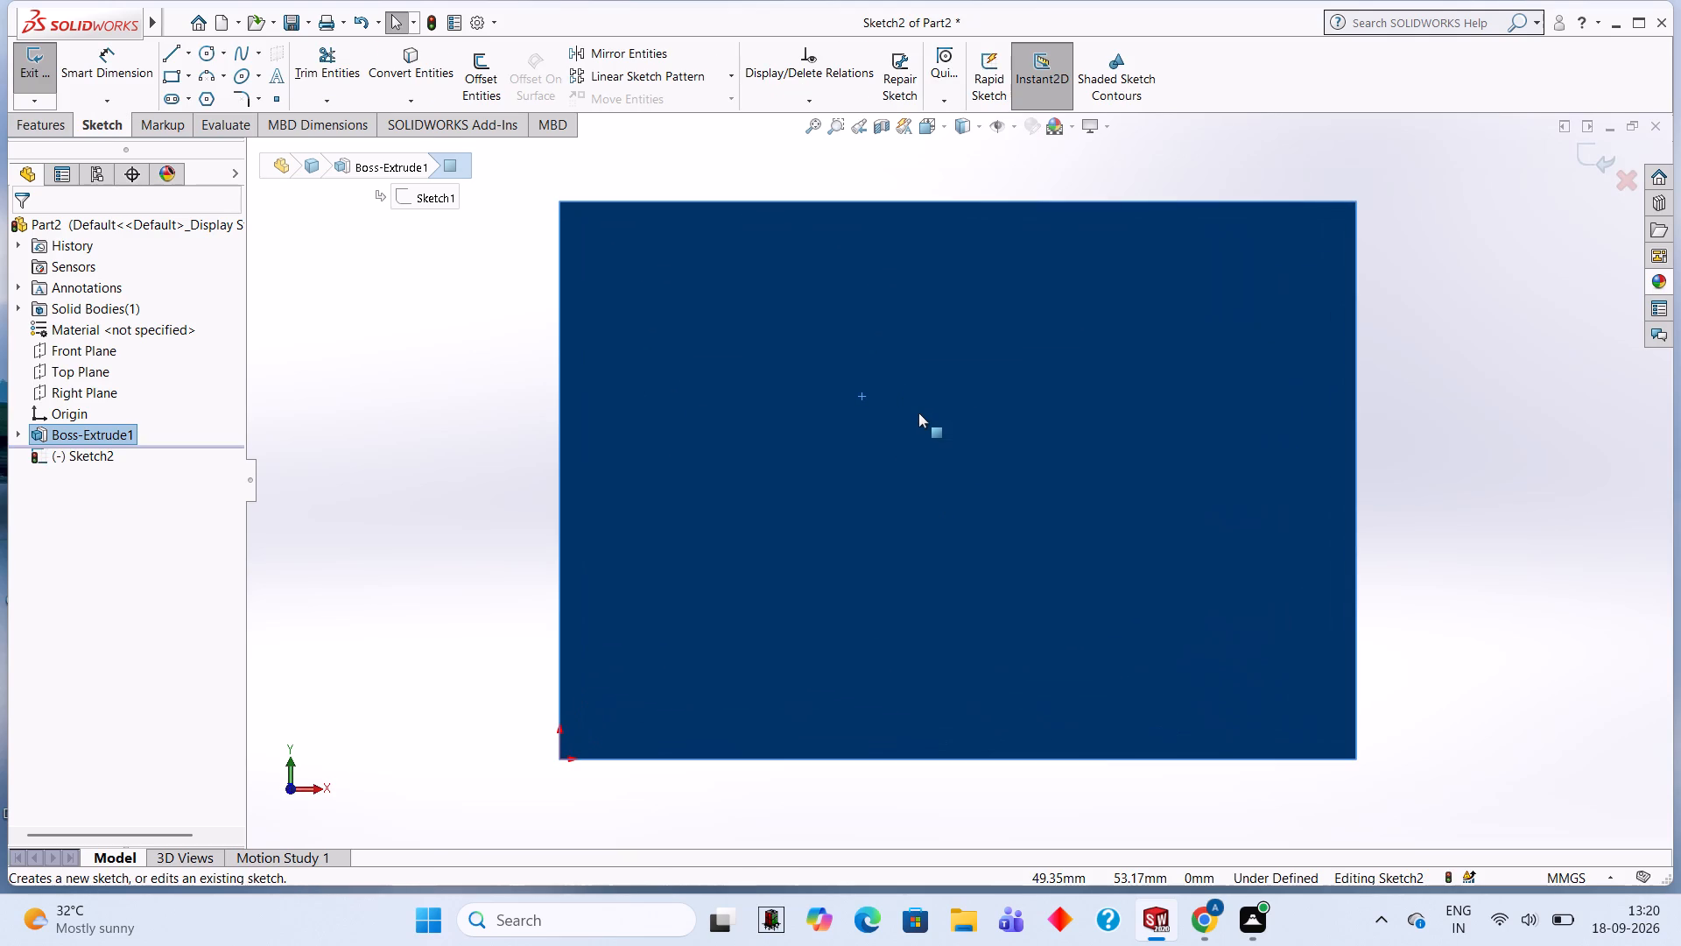
pyautogui.click(207, 53)
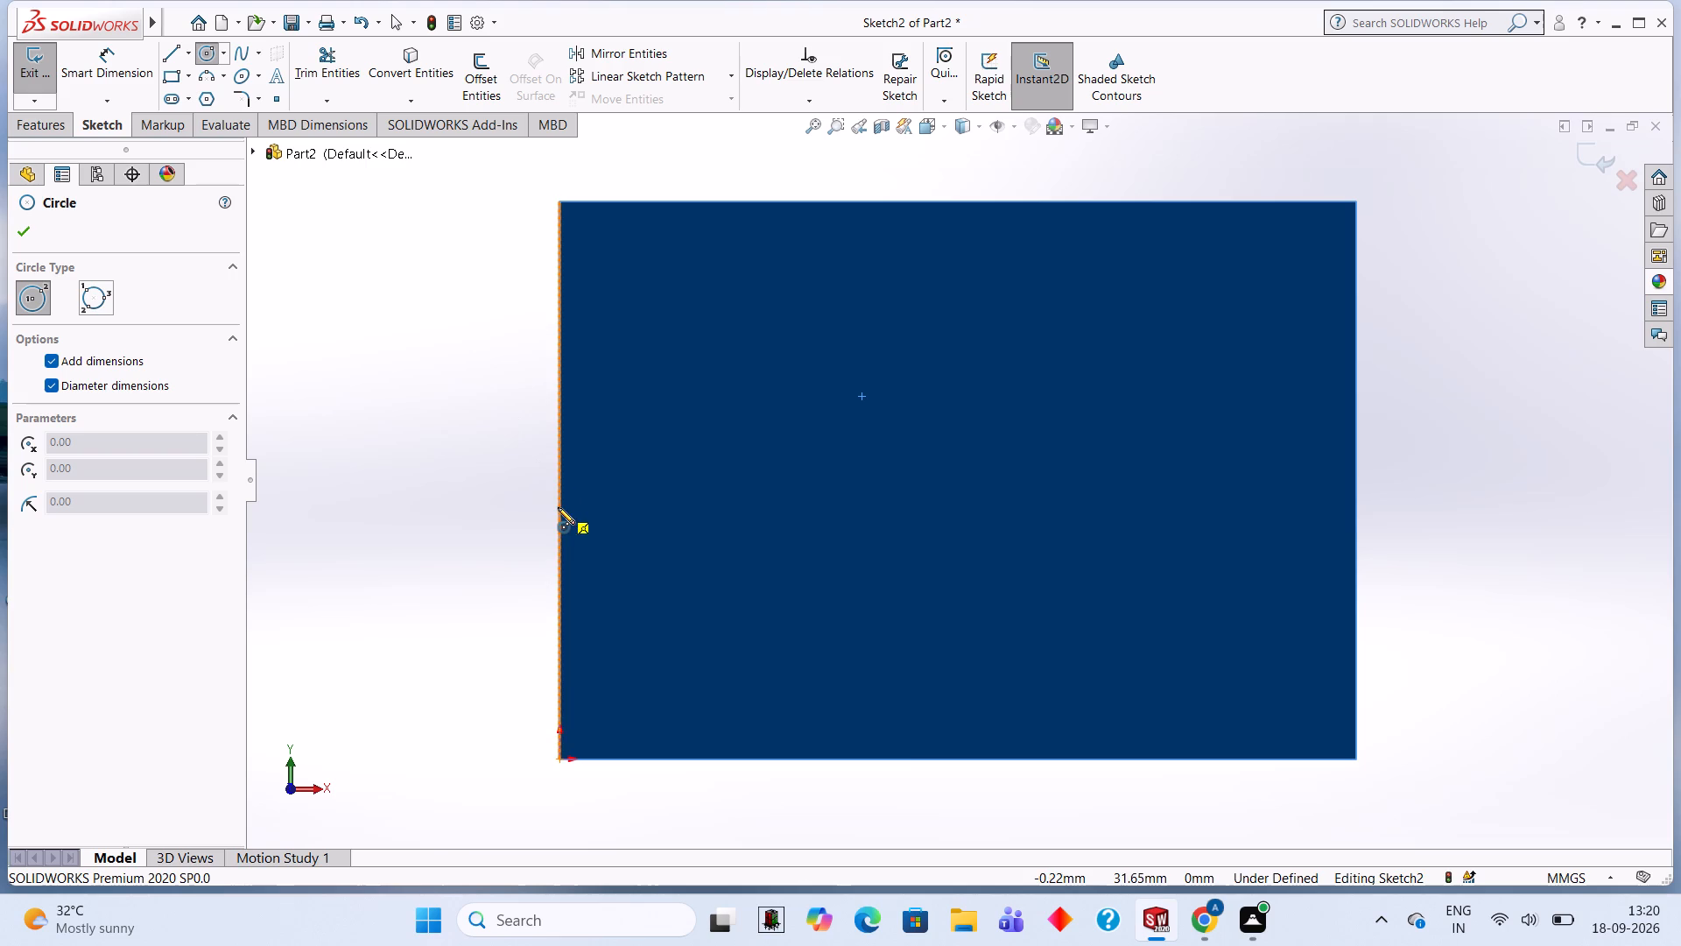
pyautogui.click(559, 481)
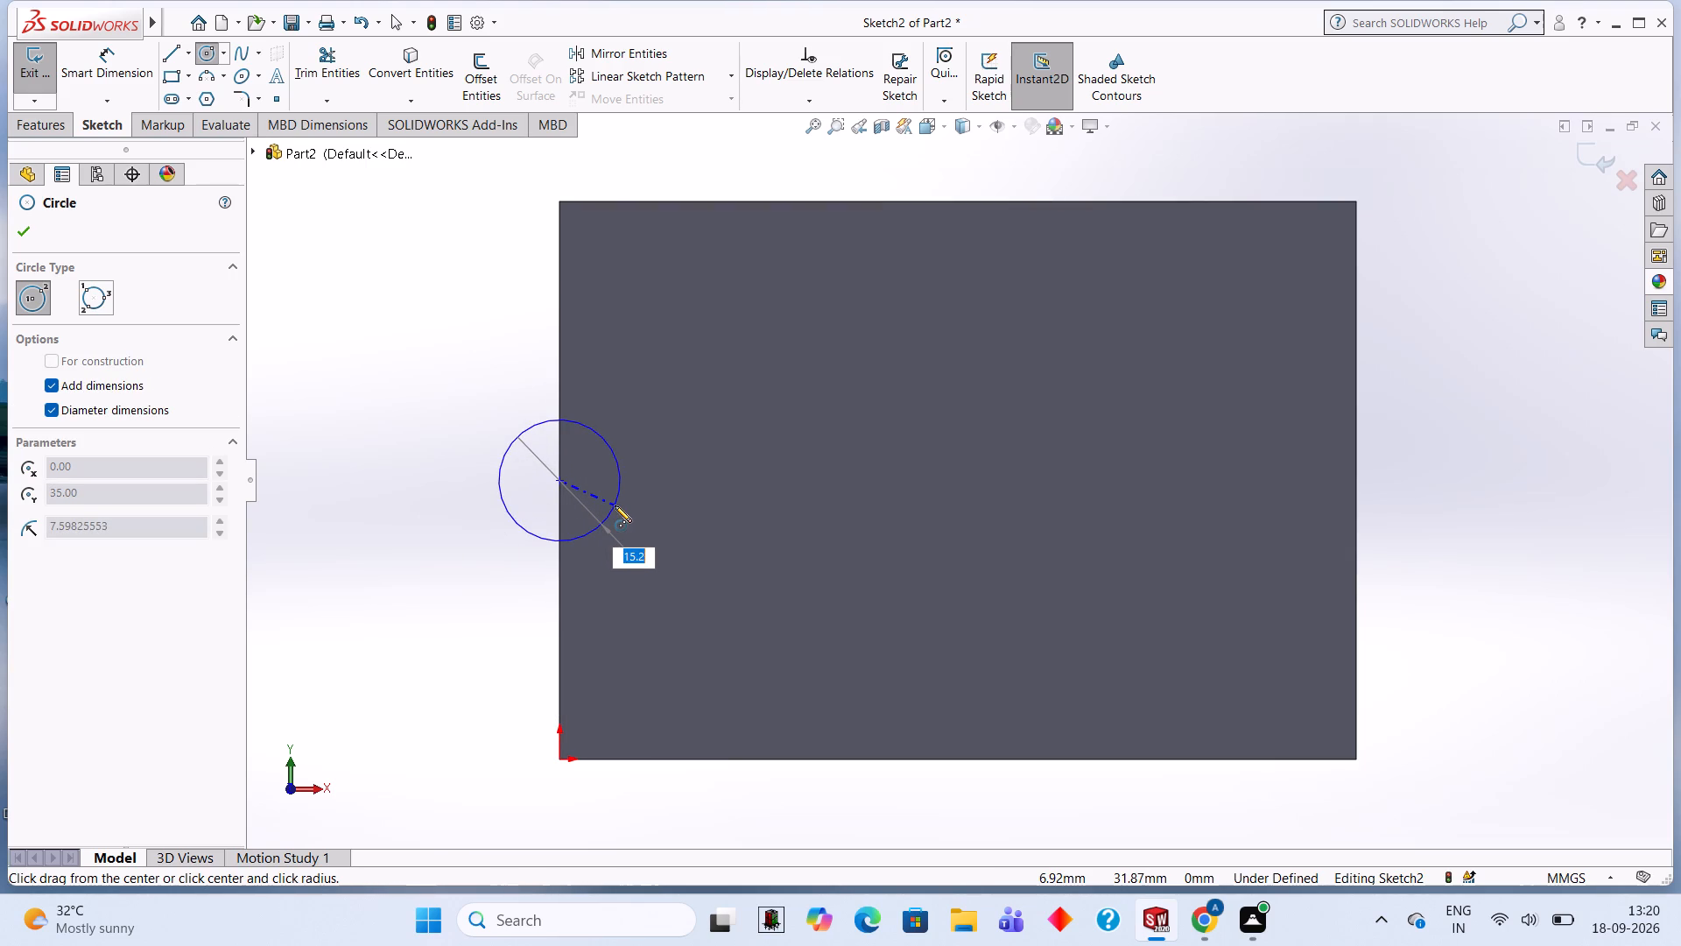
pyautogui.write('20')
pyautogui.press('Return')
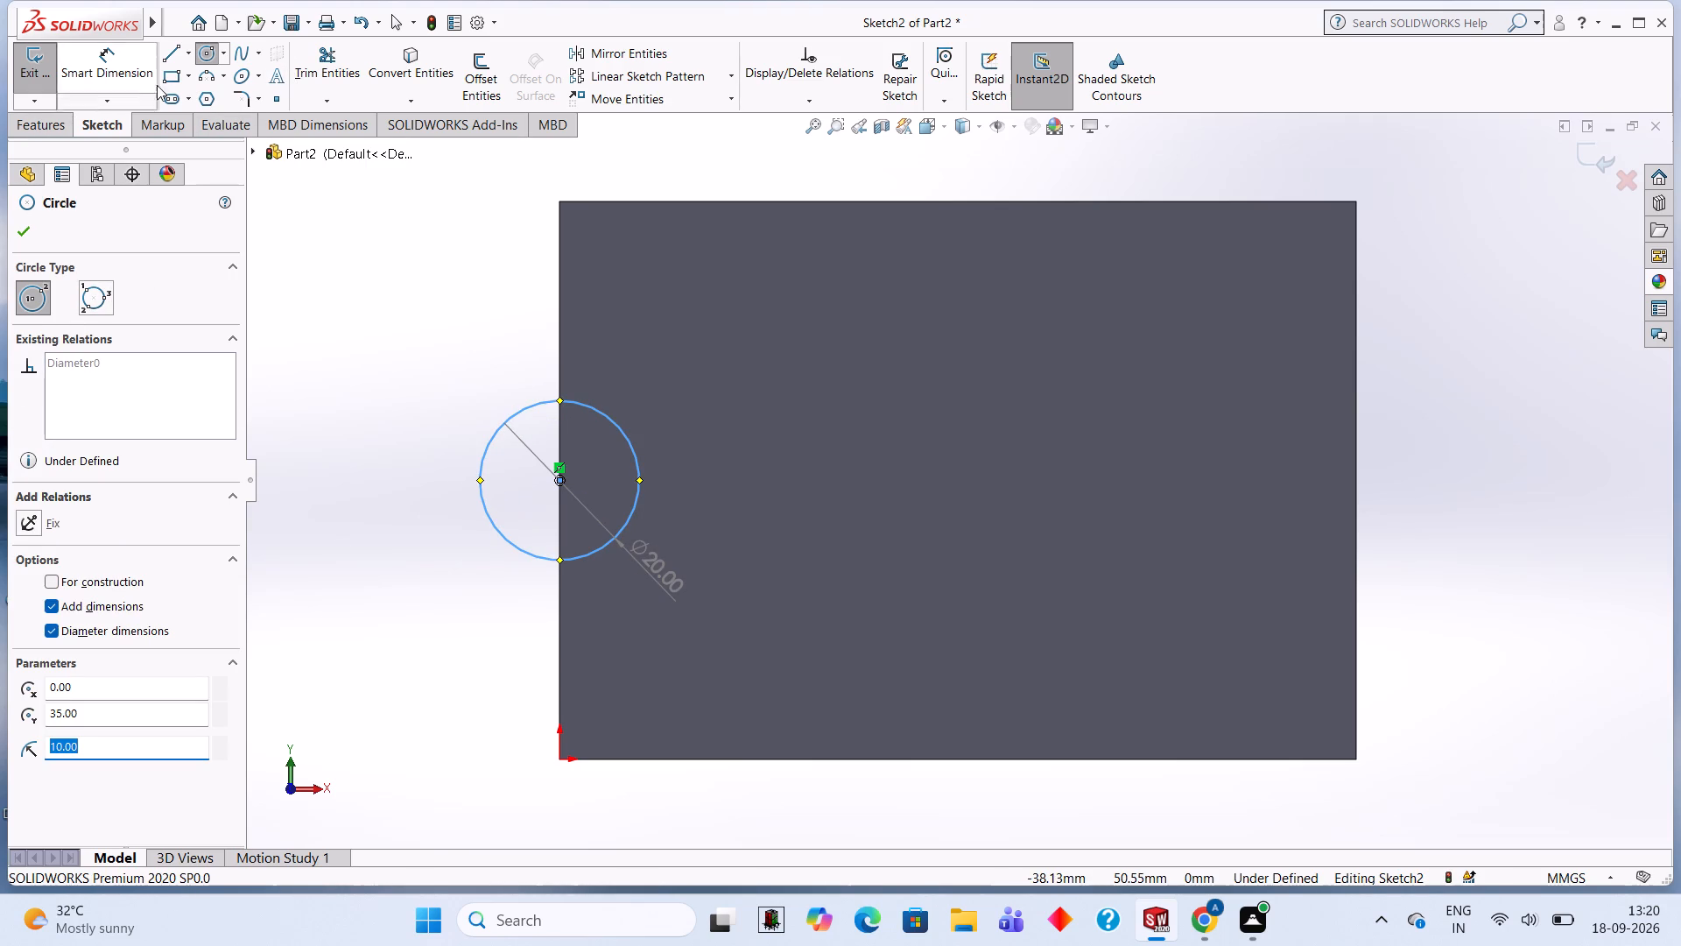
# Close the circle with a vertical diameter line along the block's edge and trim away the half outside the block.
pyautogui.click(174, 54)
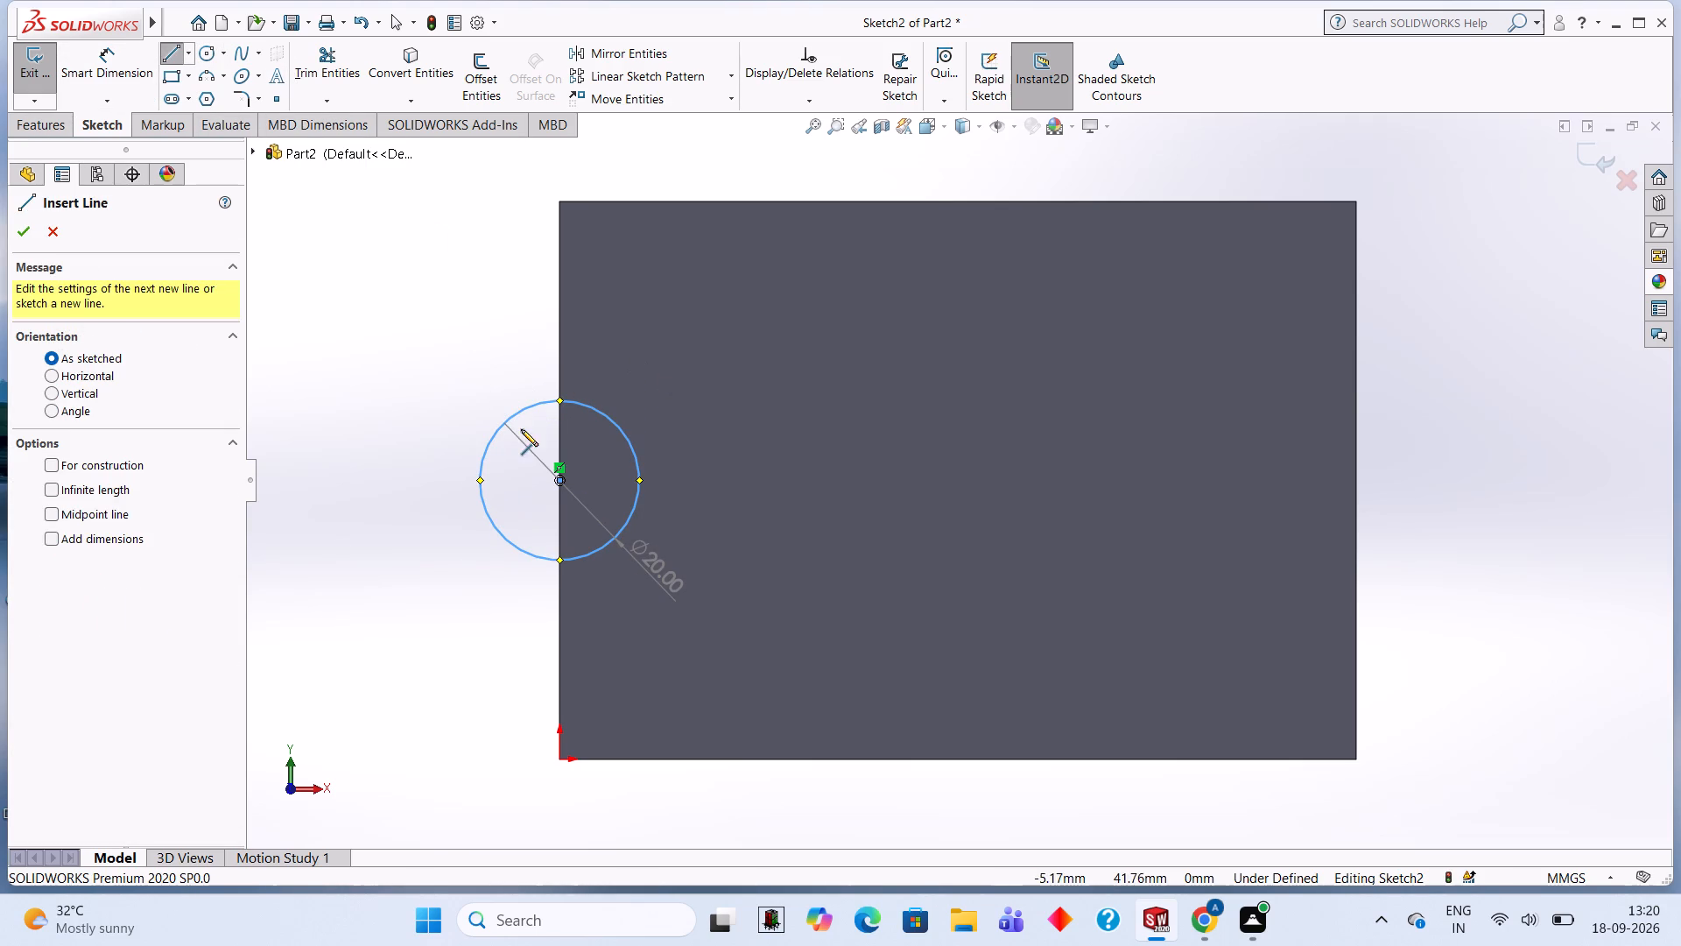
pyautogui.click(559, 398)
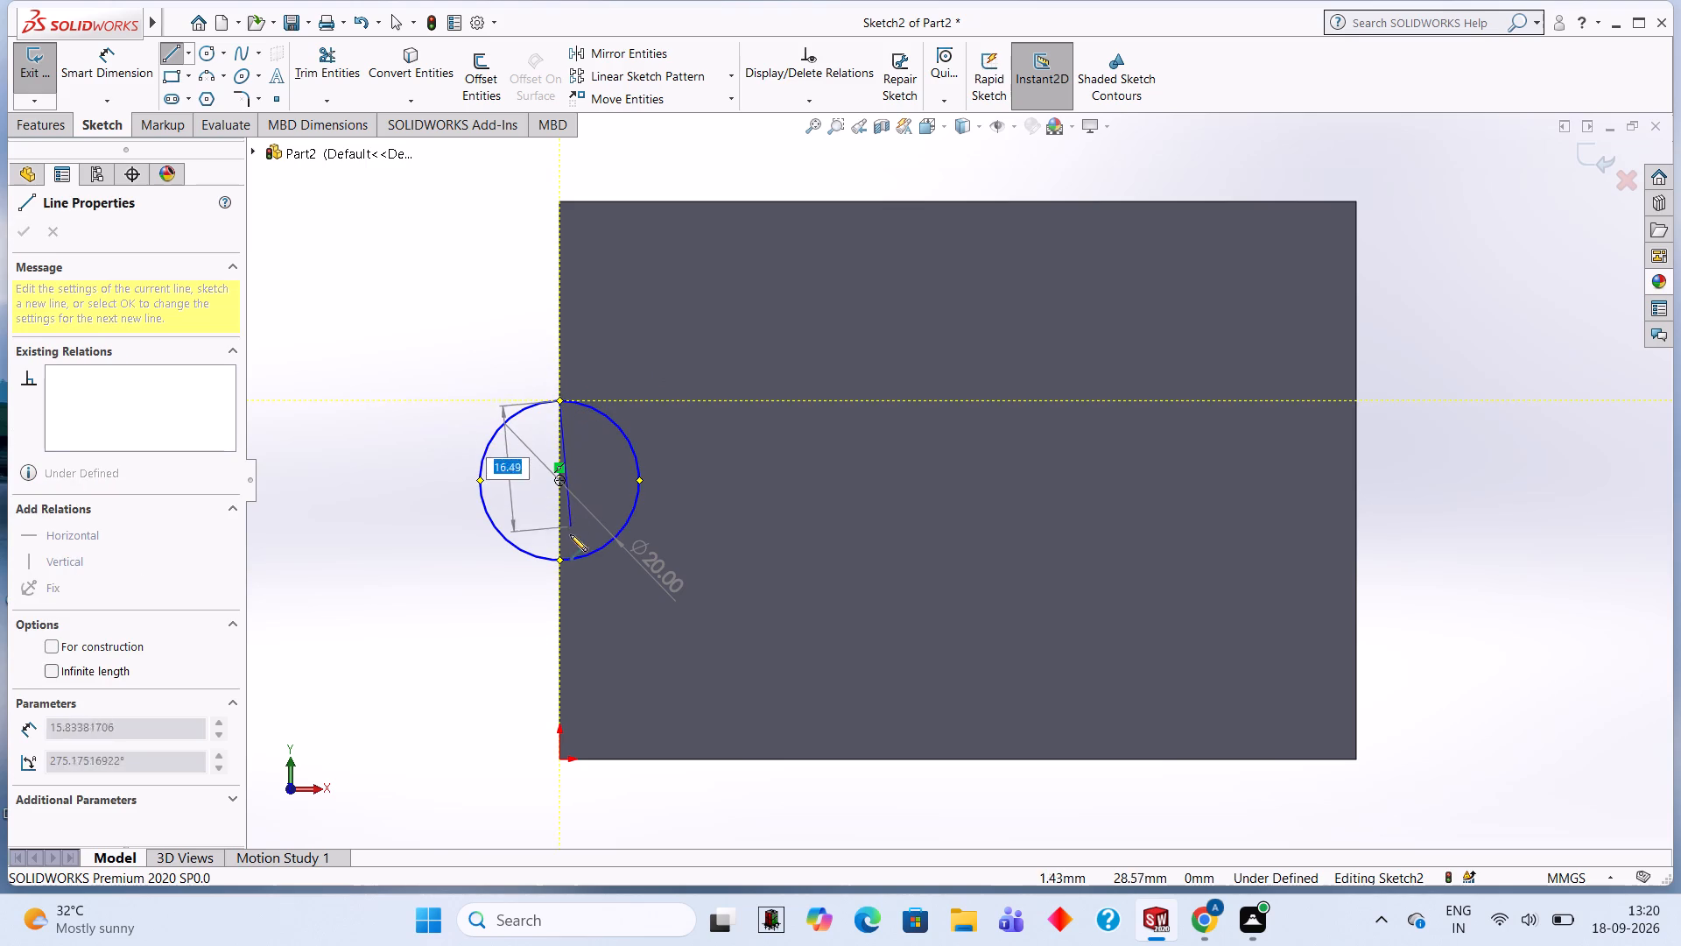
pyautogui.click(561, 560)
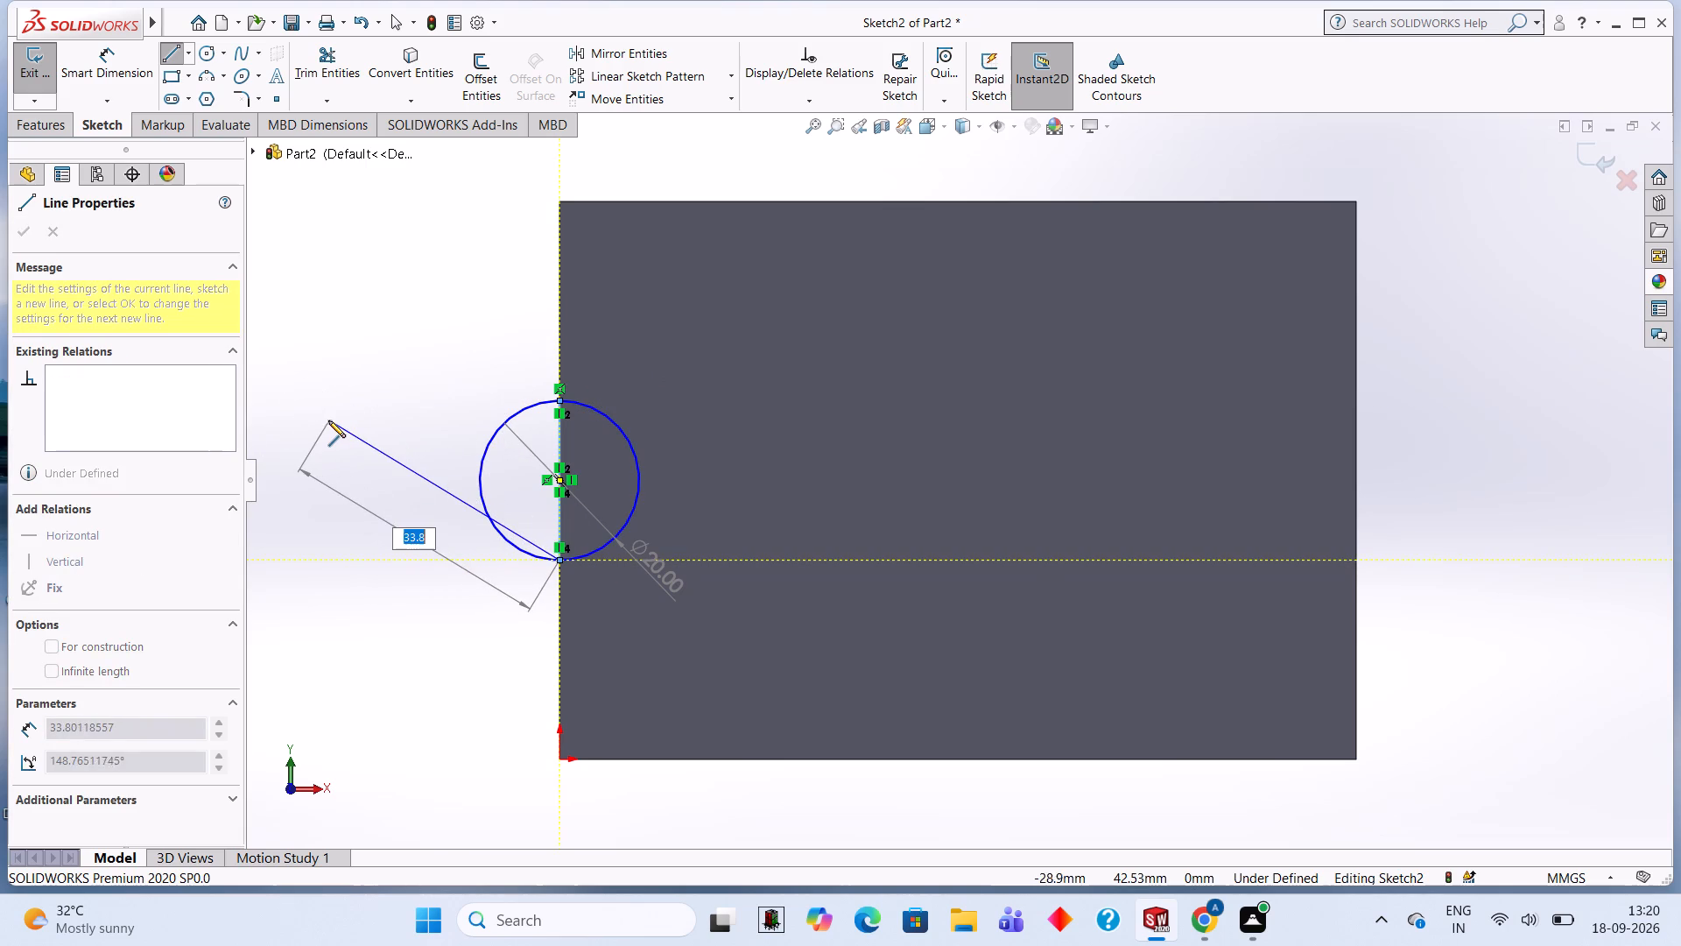
pyautogui.press('Escape')
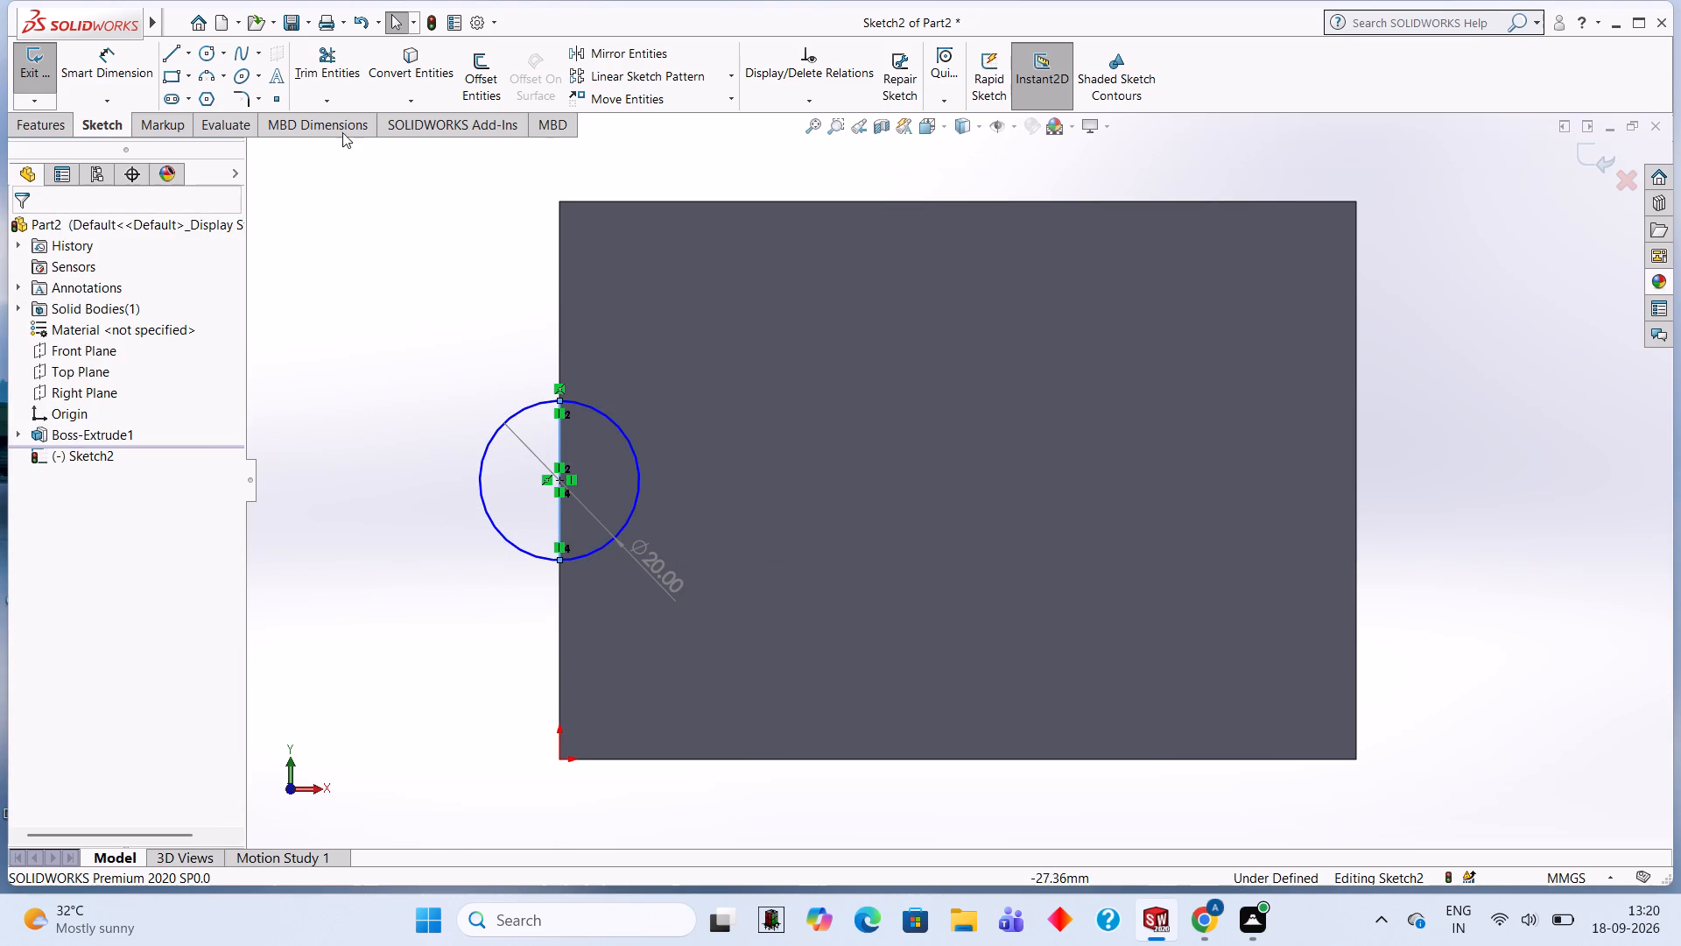
pyautogui.click(334, 82)
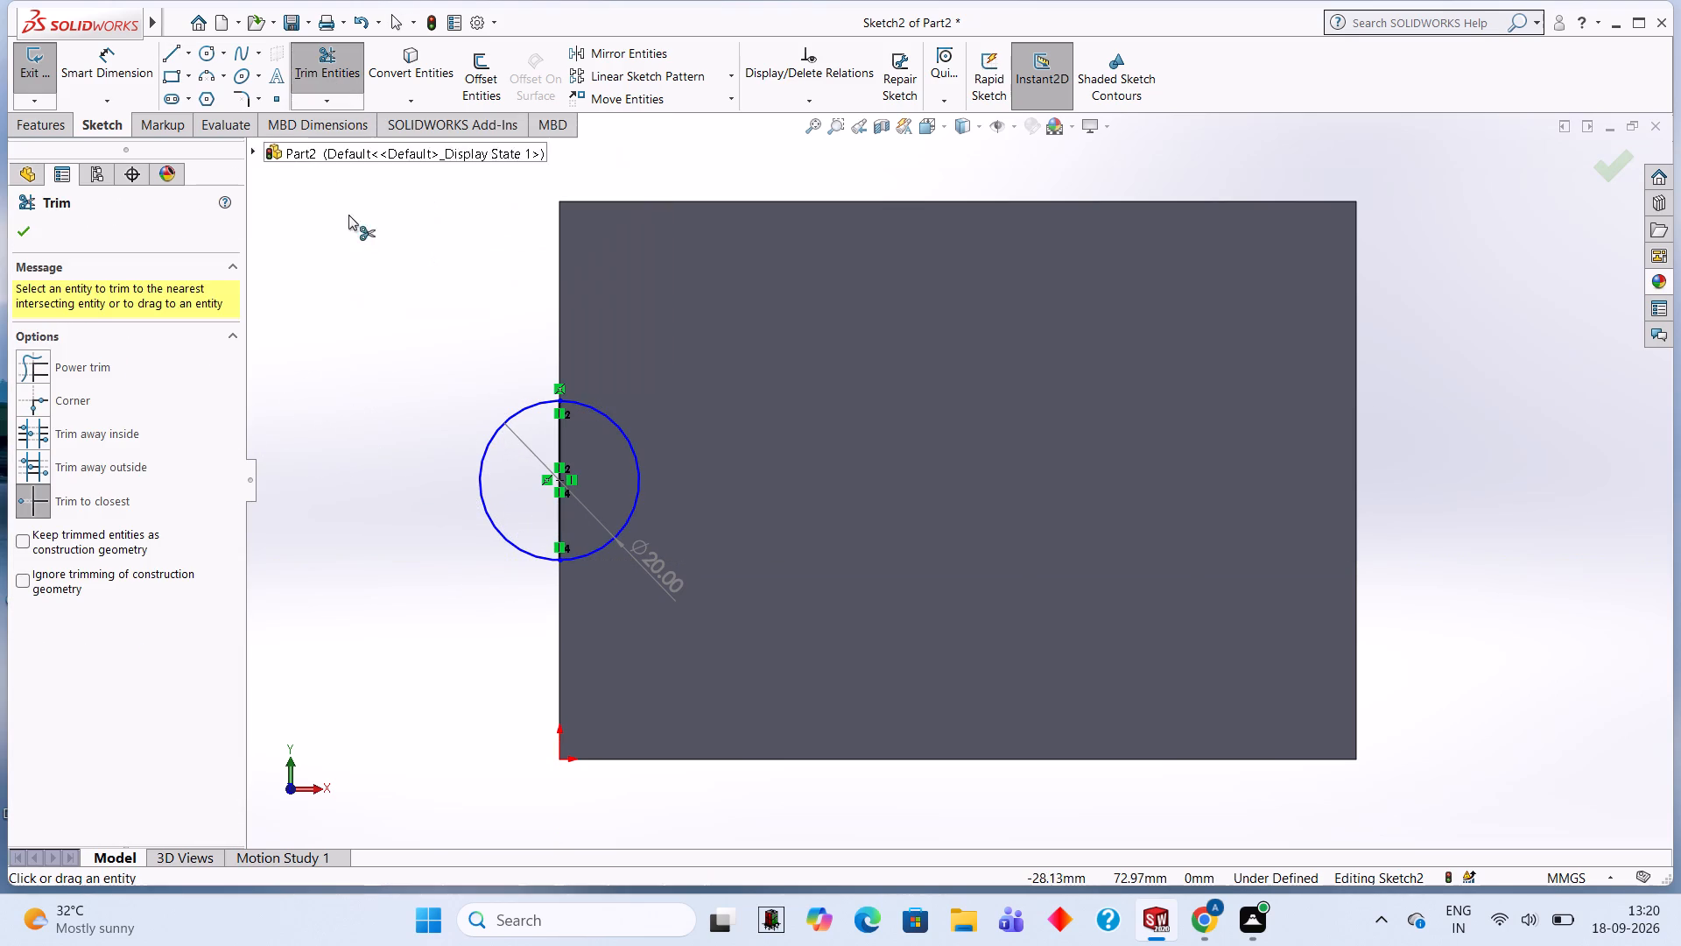
pyautogui.click(489, 448)
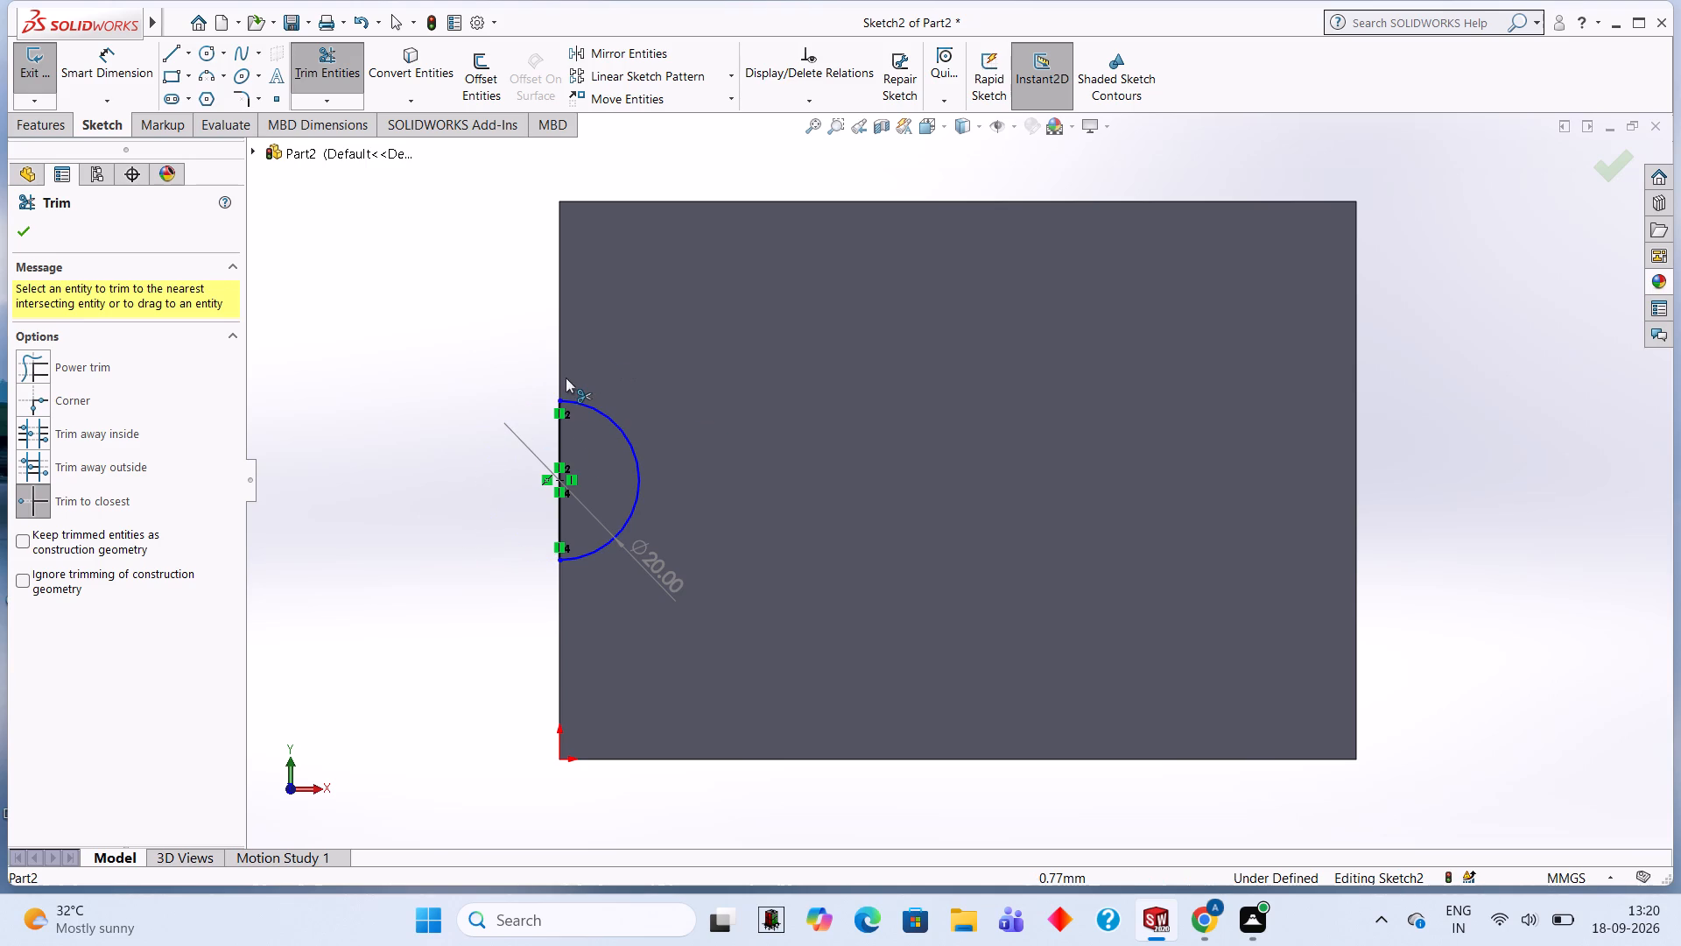
# Cut the semicircular profile 30 mm deep through the block with a blind Extruded Cut.
pyautogui.click(49, 128)
pyautogui.click(309, 78)
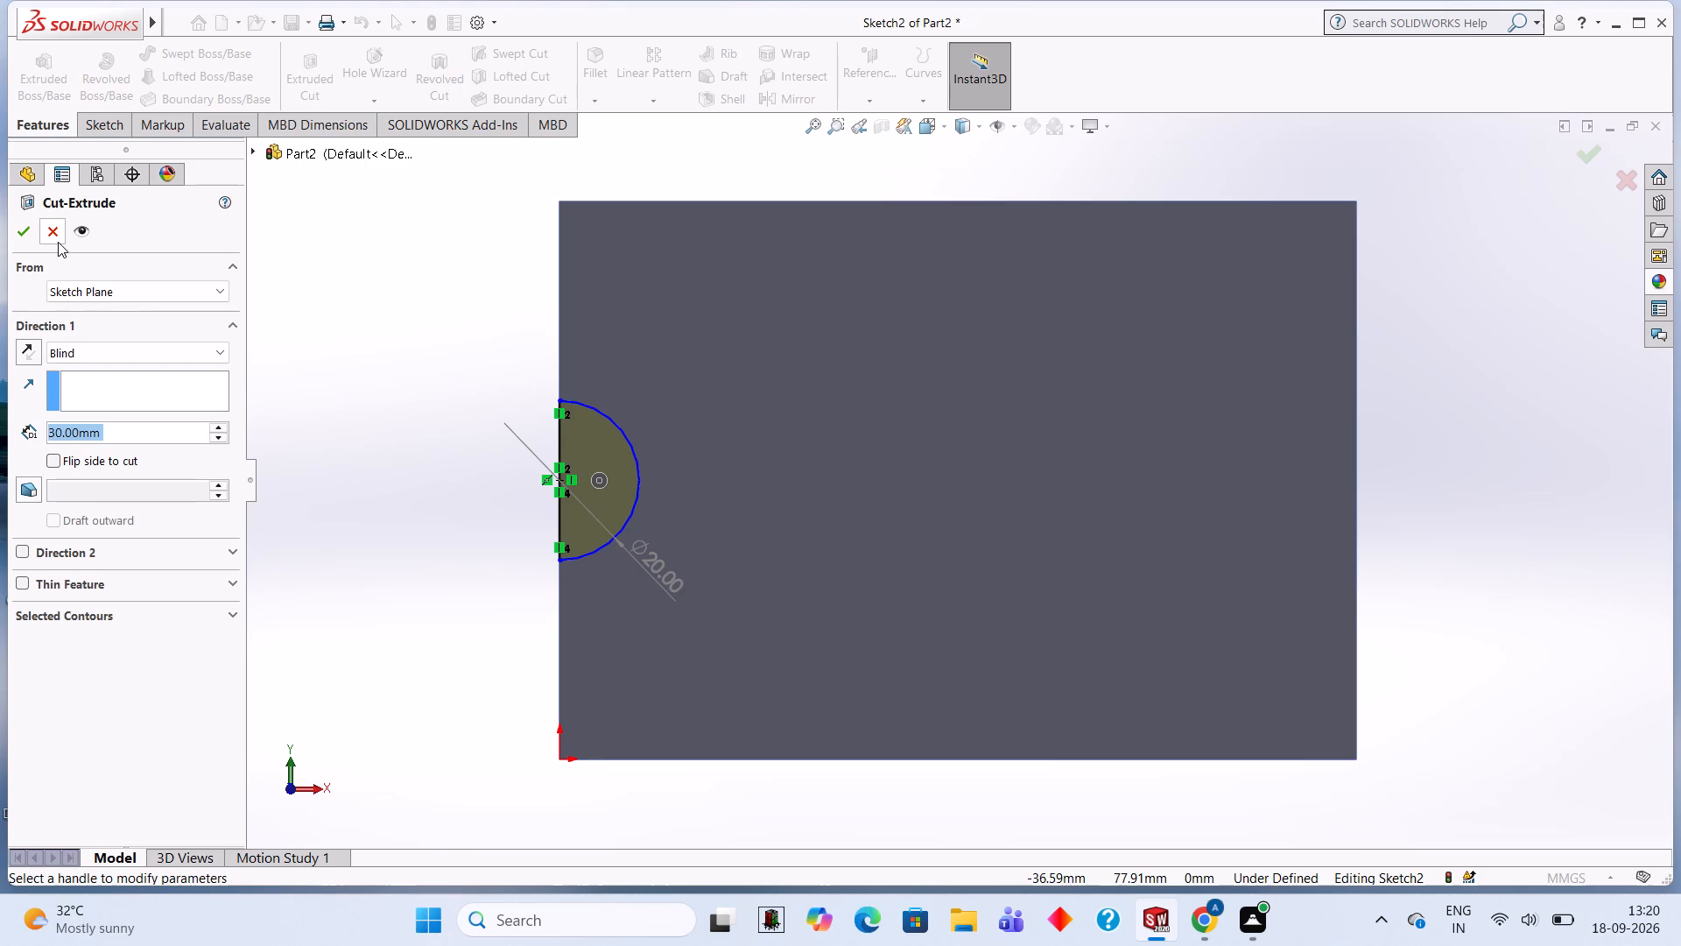
pyautogui.click(34, 239)
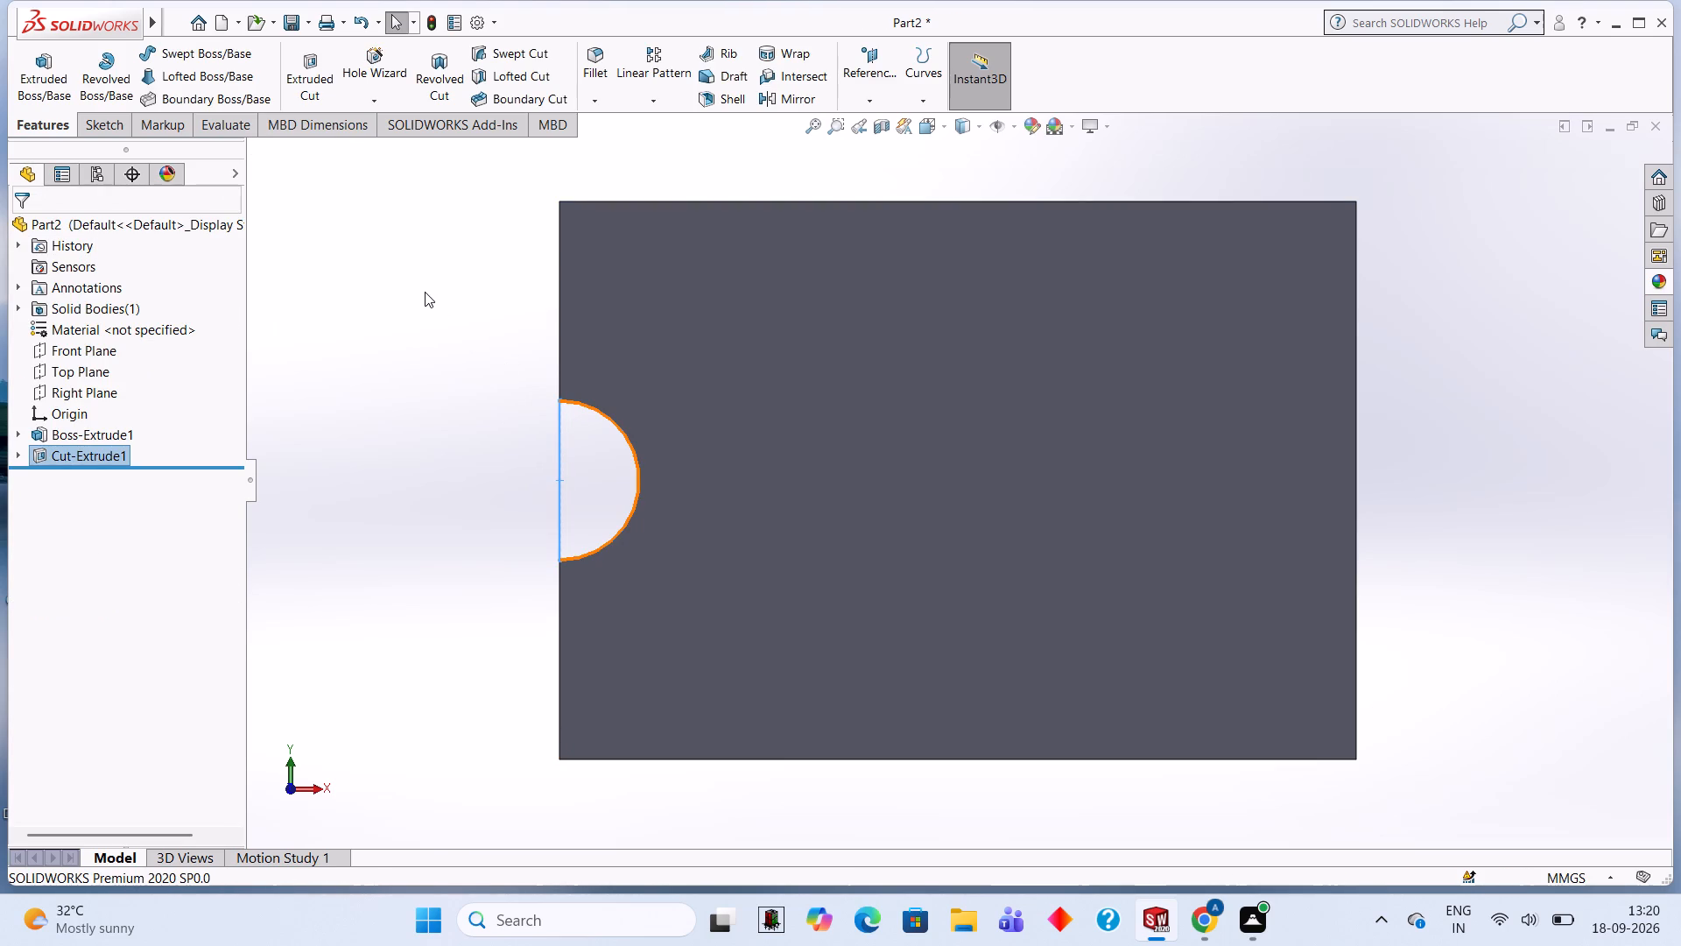
pyautogui.press('Escape')
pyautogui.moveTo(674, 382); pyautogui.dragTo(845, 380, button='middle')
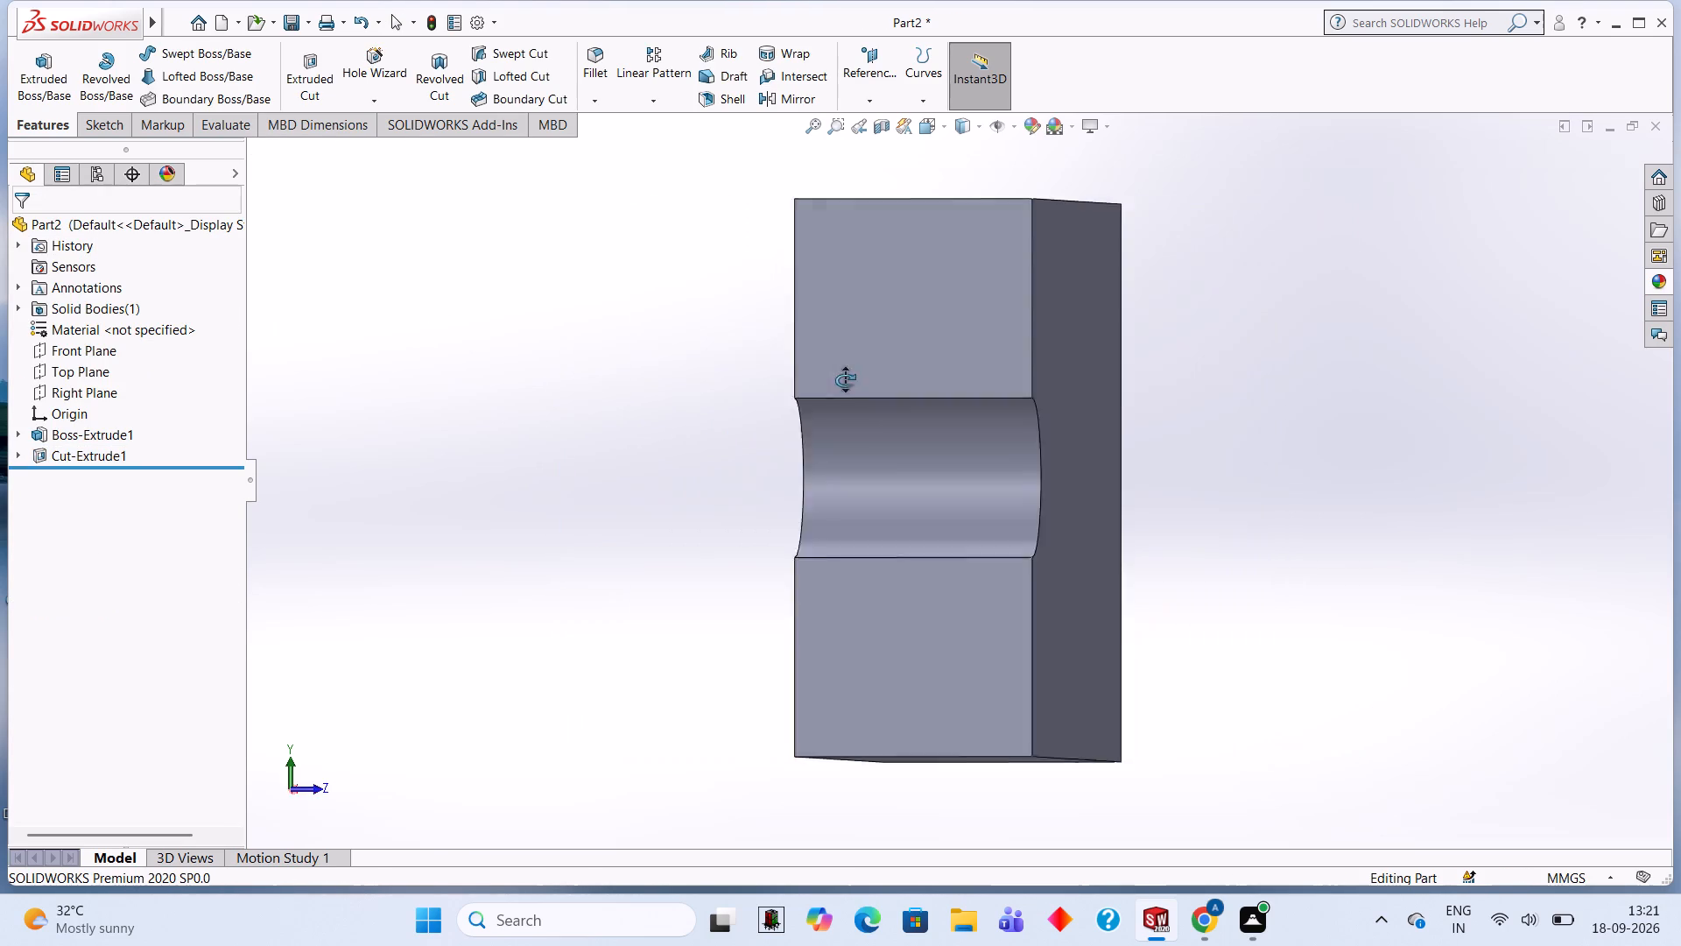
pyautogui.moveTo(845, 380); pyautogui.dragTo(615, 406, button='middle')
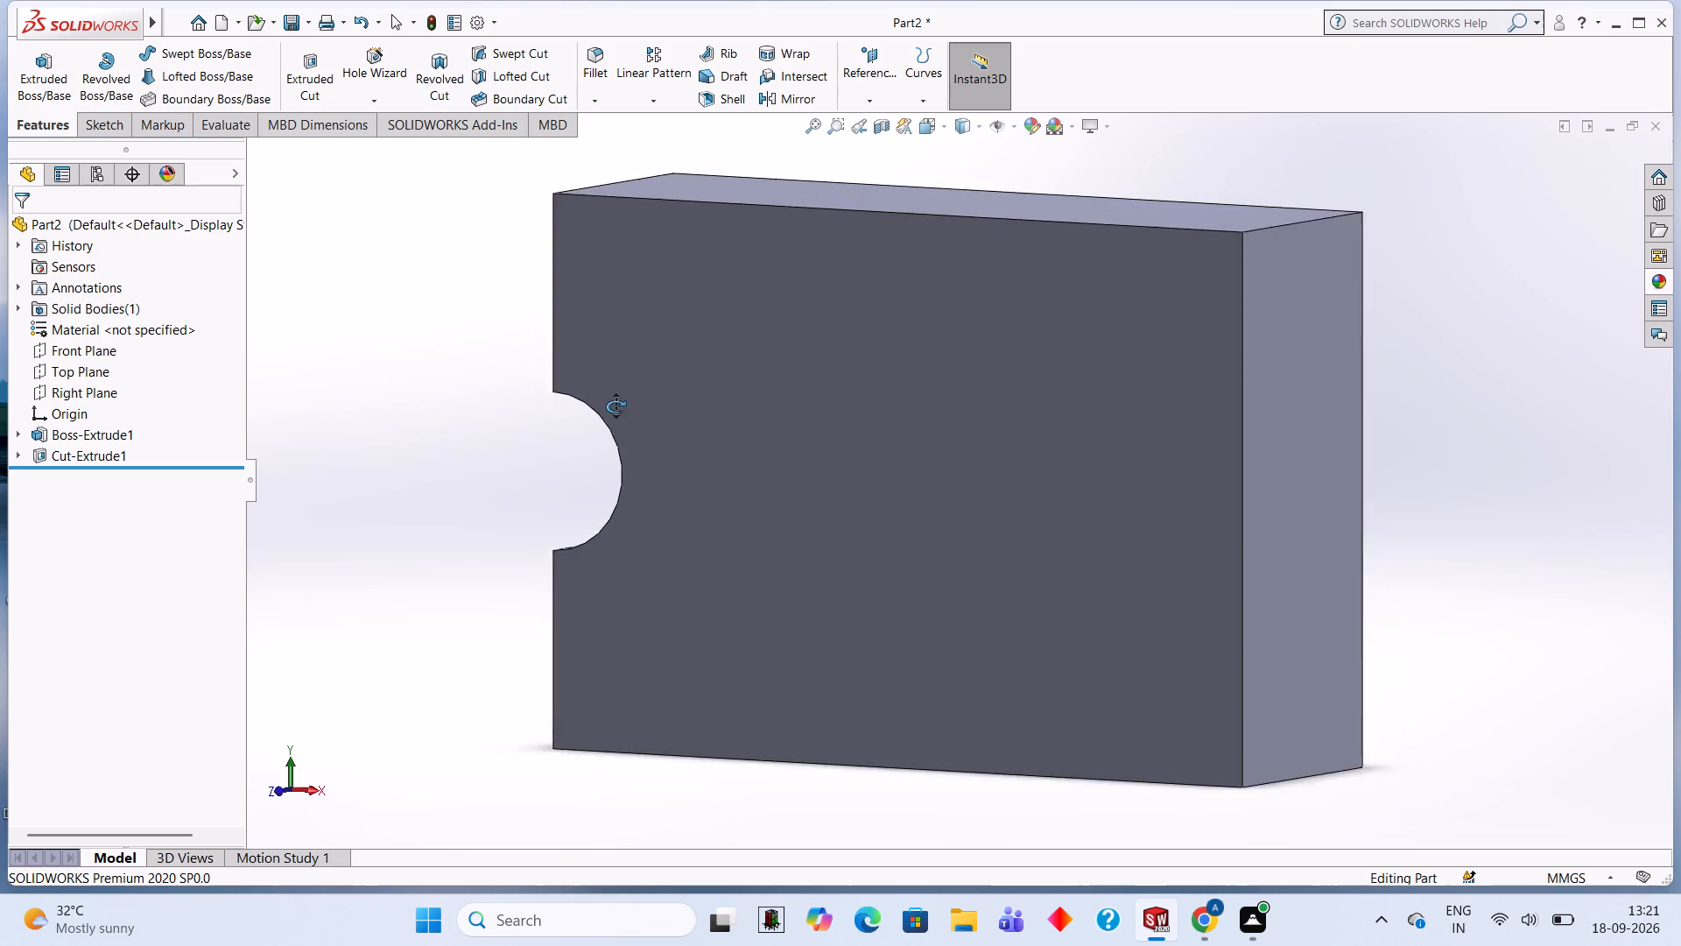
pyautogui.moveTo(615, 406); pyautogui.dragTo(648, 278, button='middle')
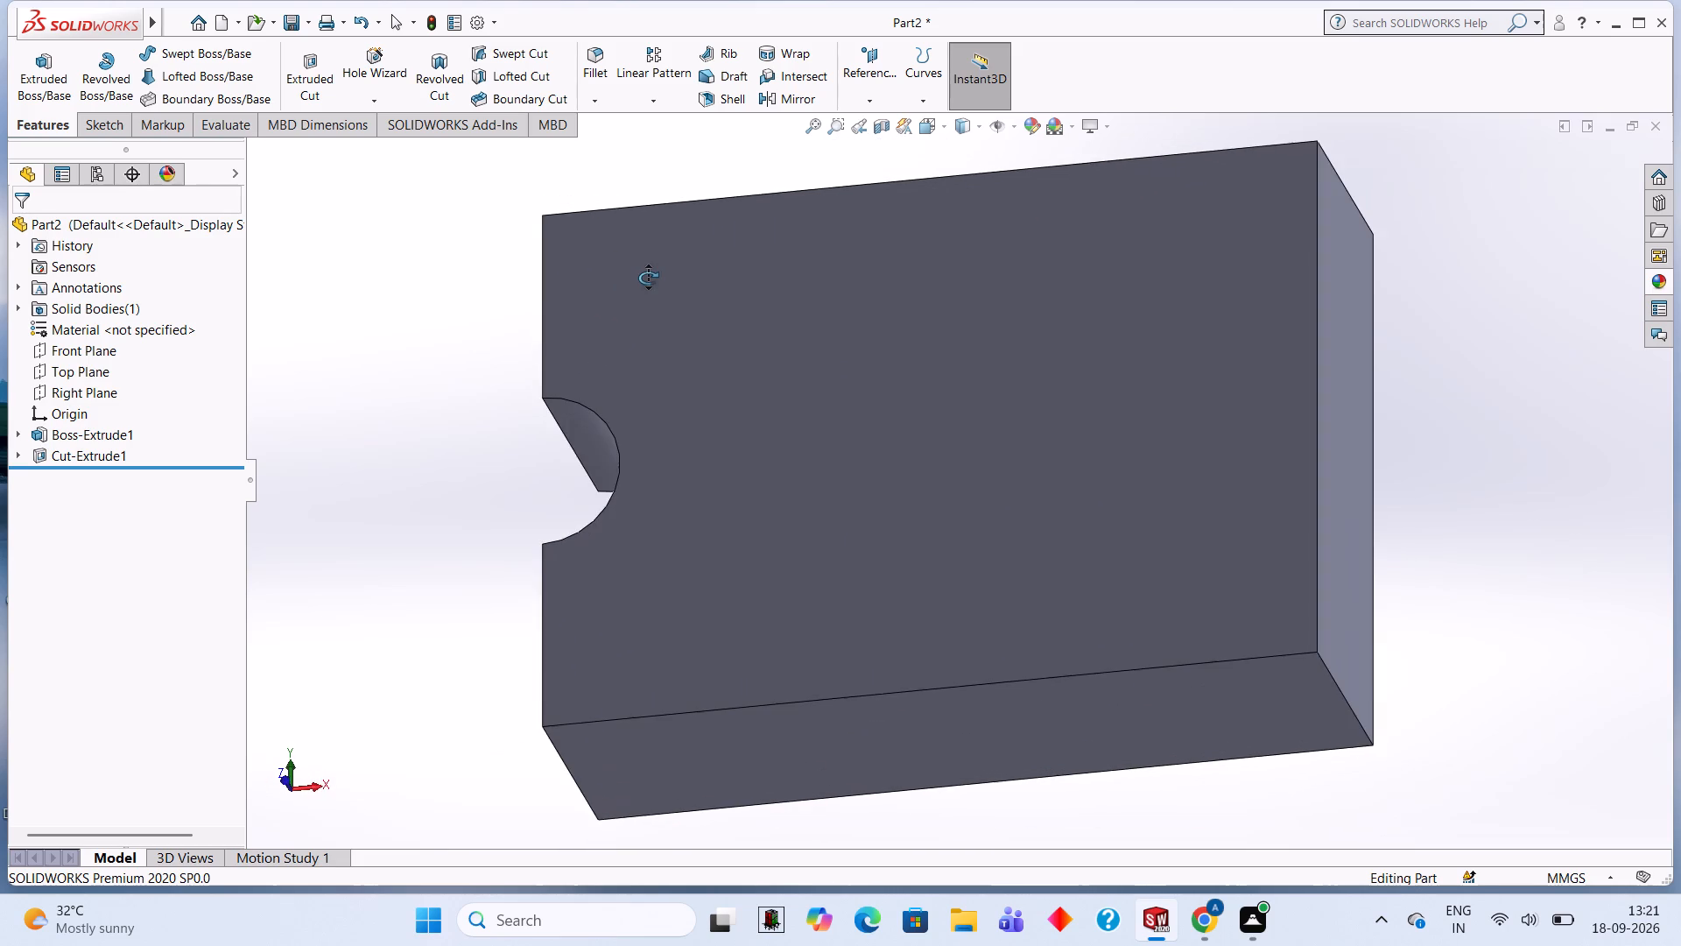
# Start a sketch on the block's 30 x 70 mm end face opposite the notch and view it straight on.
pyautogui.moveTo(648, 278); pyautogui.dragTo(625, 330, button='middle')
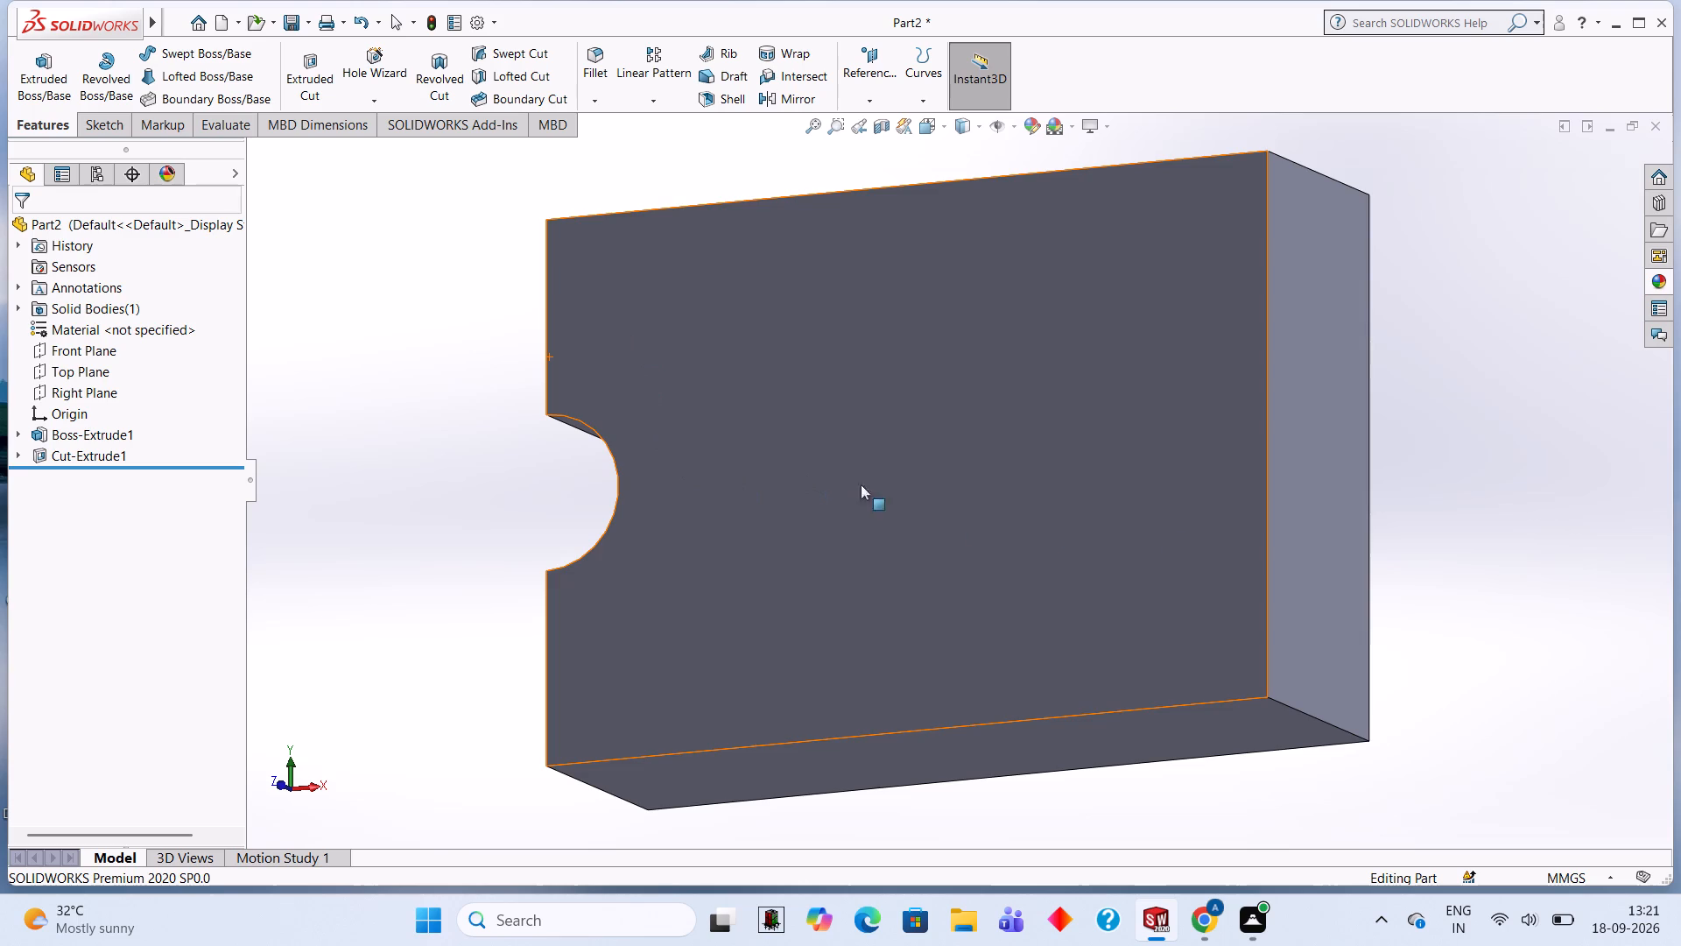
pyautogui.click(1314, 488)
pyautogui.click(1394, 441)
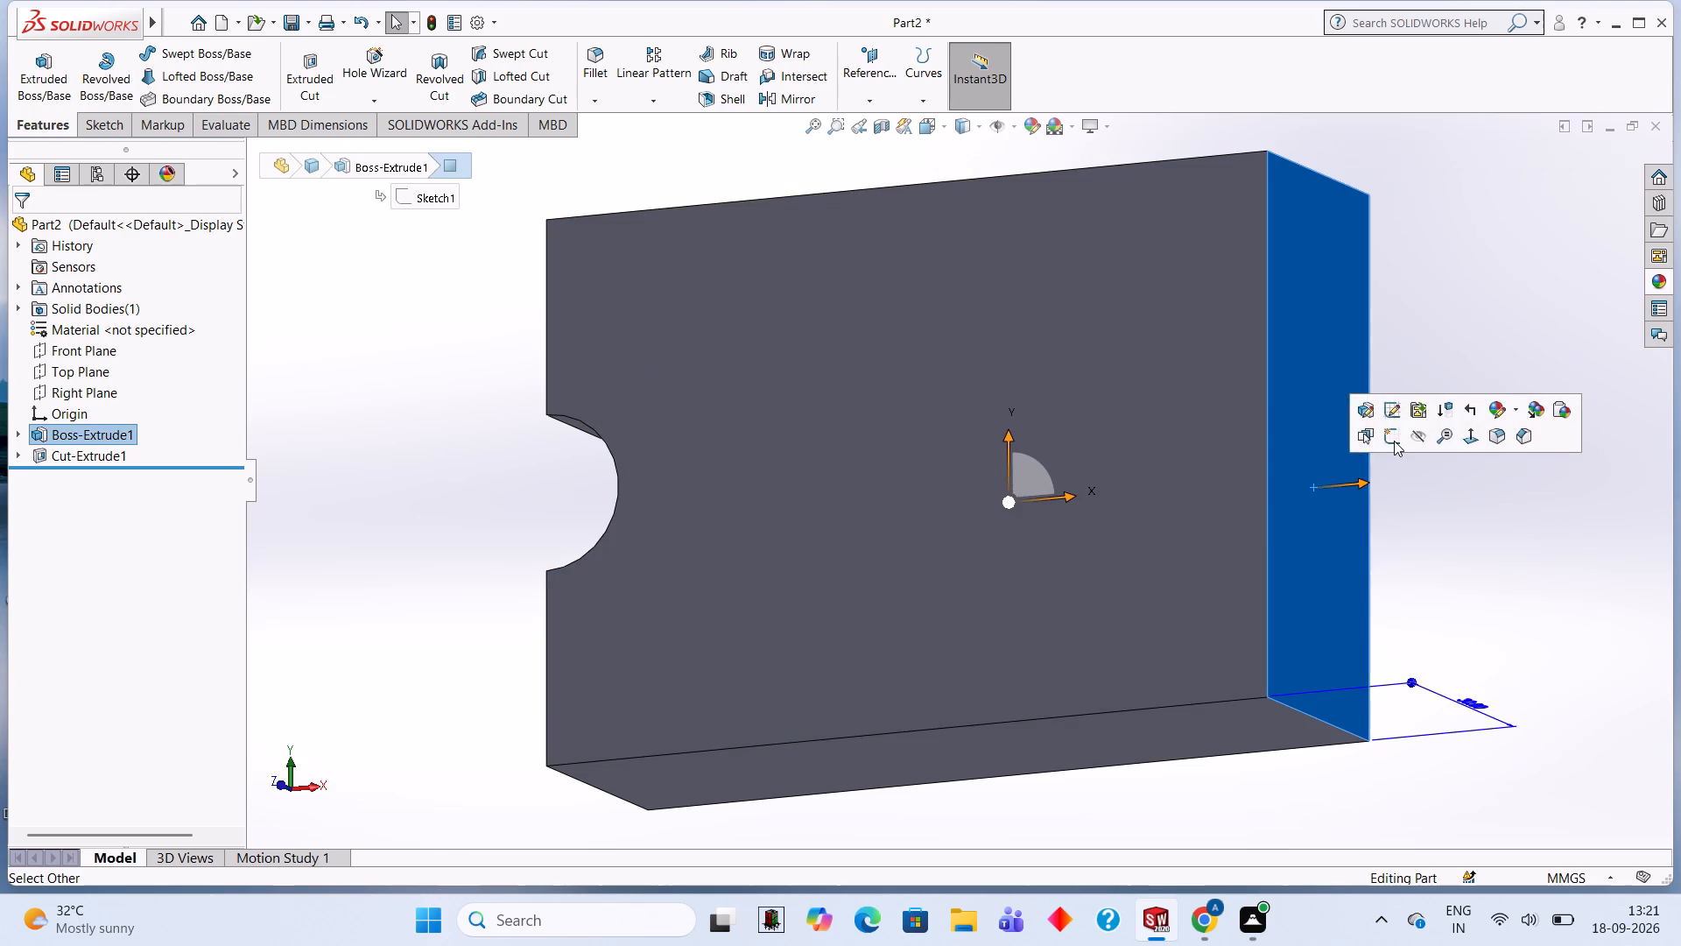
pyautogui.hotkey('ctrl', '8')
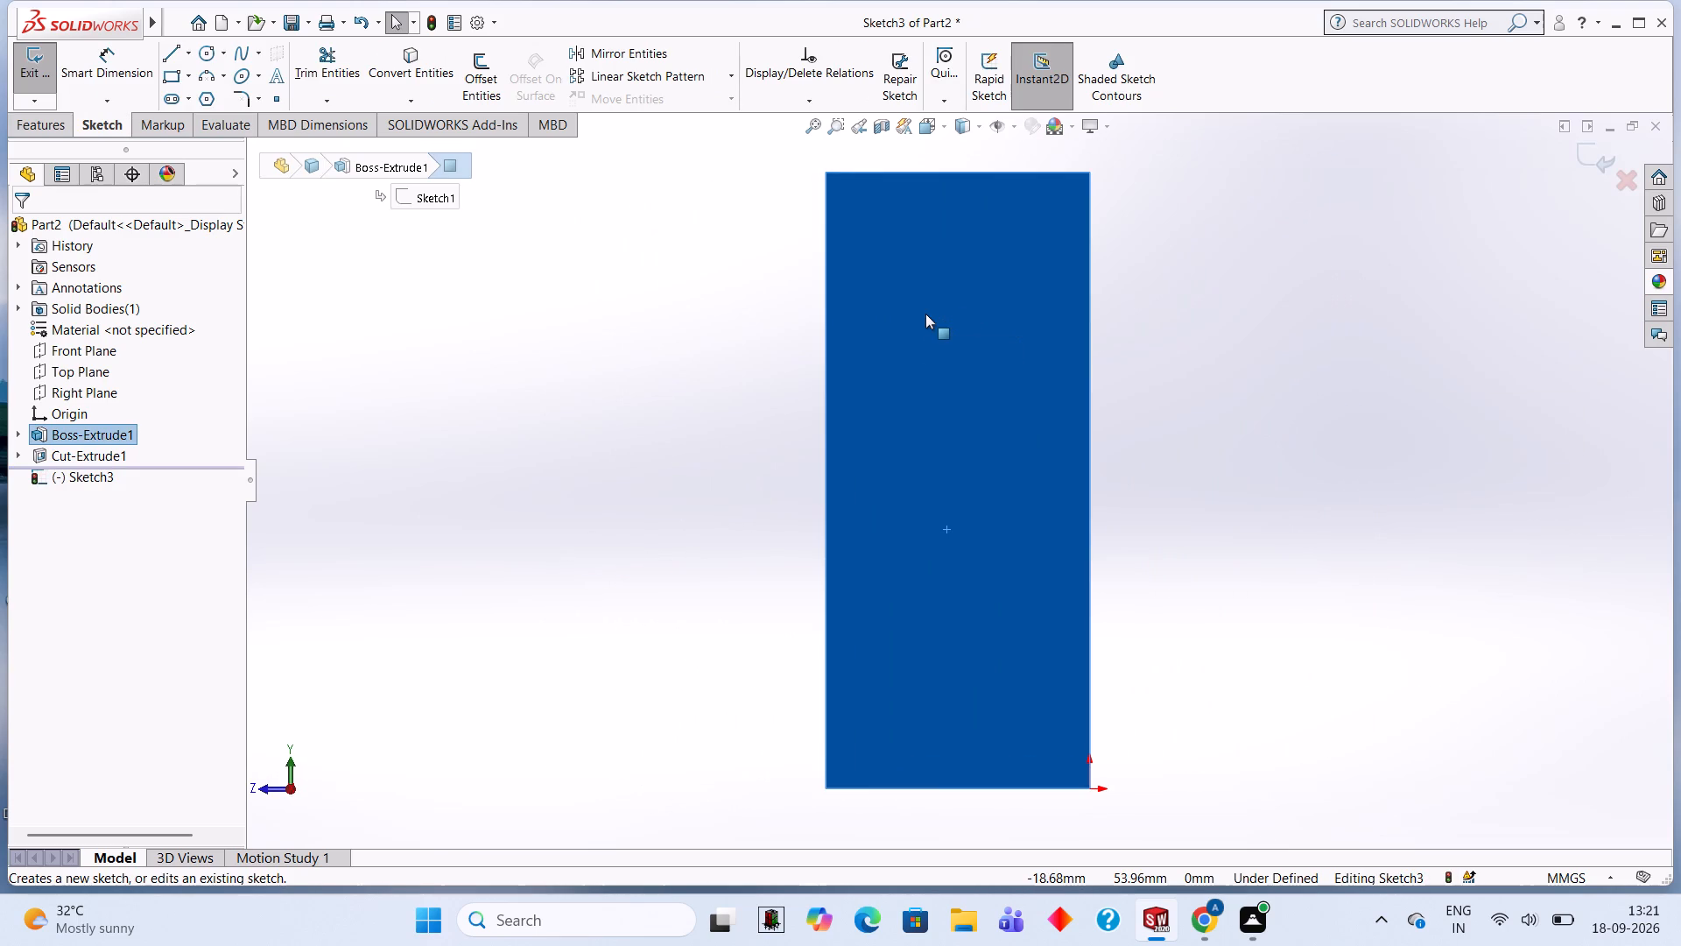
pyautogui.scroll(1, 633, 460)
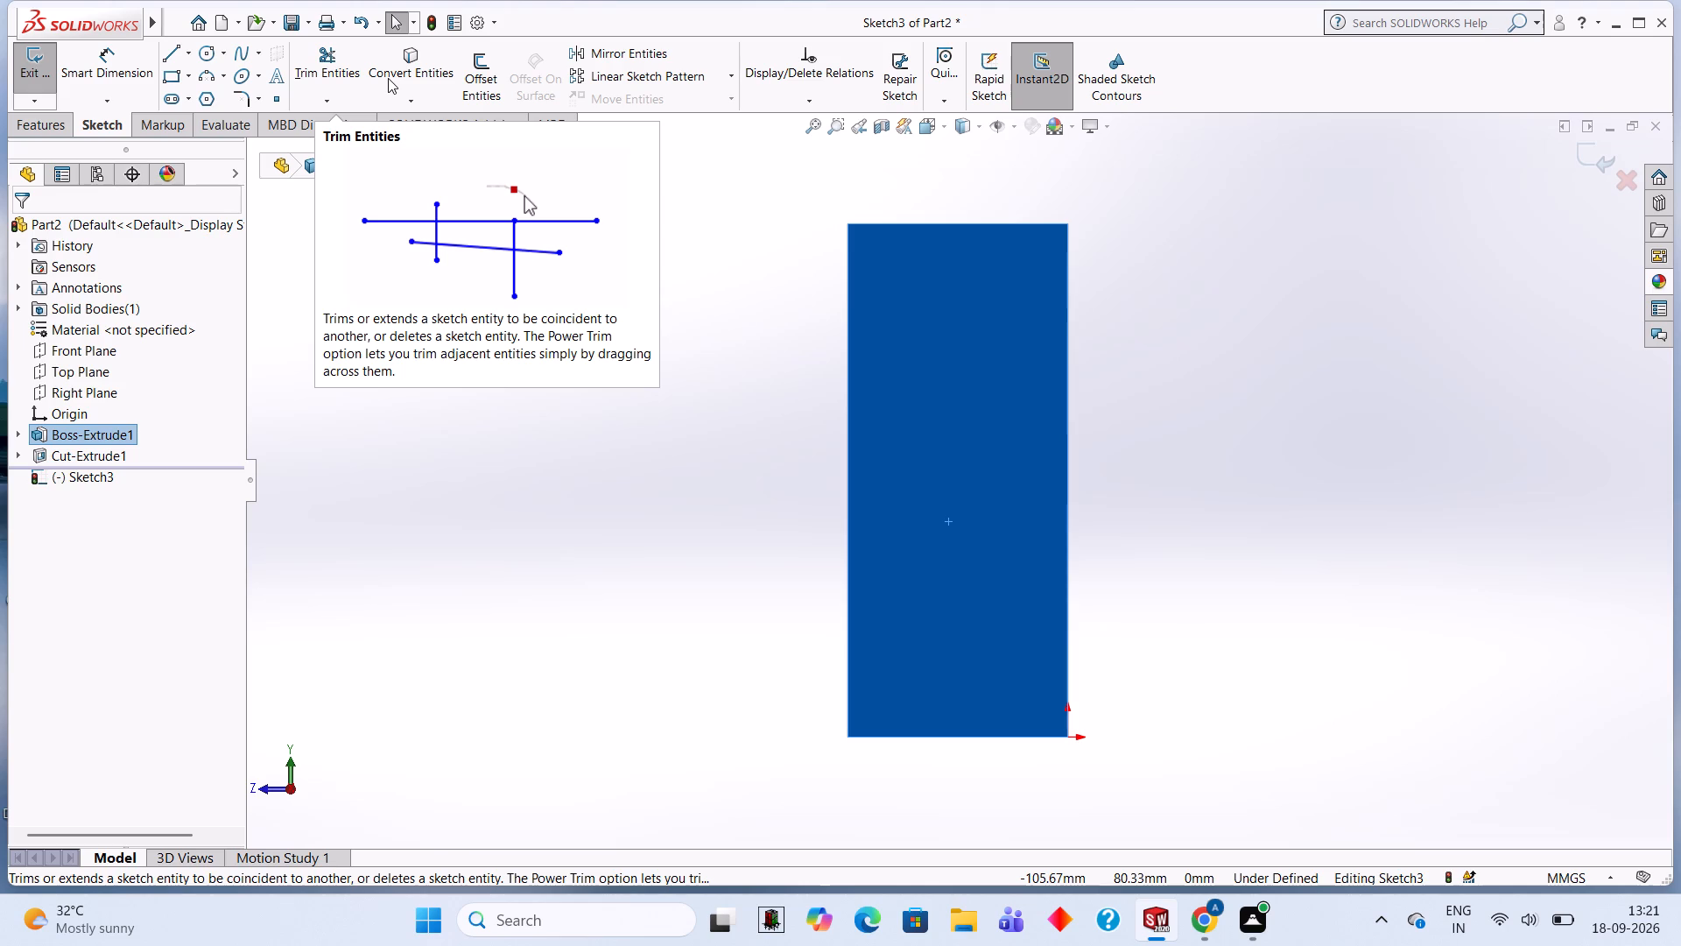
# Switch to Calculator and compute 80 - 30, then close it.
pyautogui.press('8')
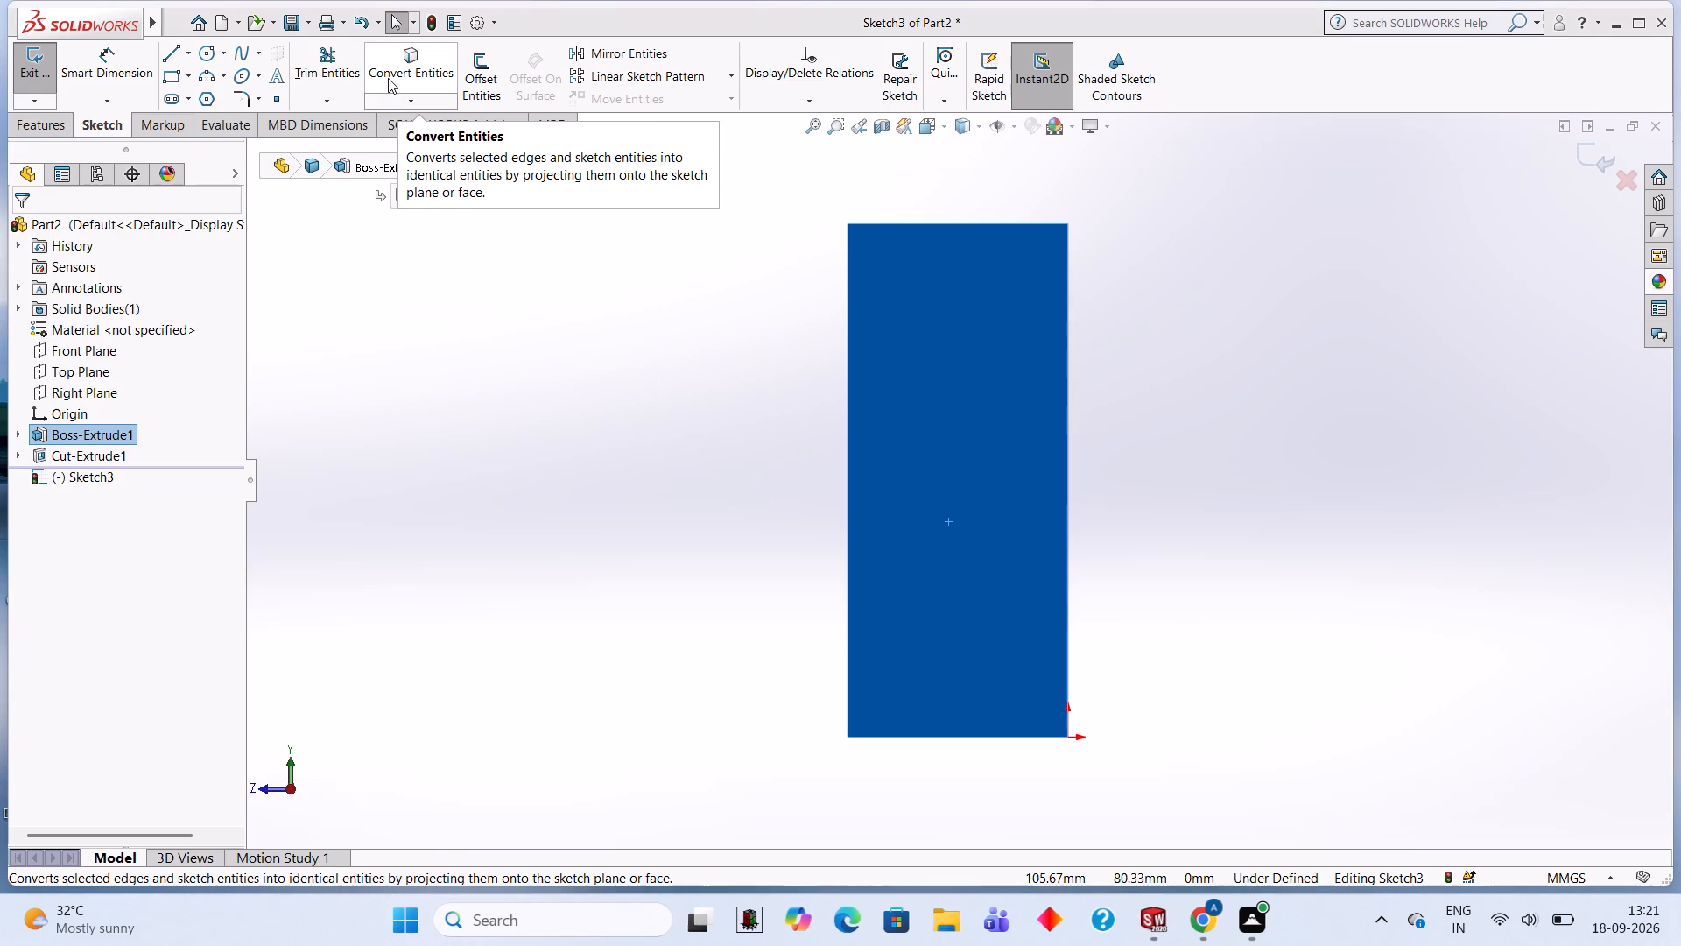
pyautogui.write('80-30')
pyautogui.press('Return')
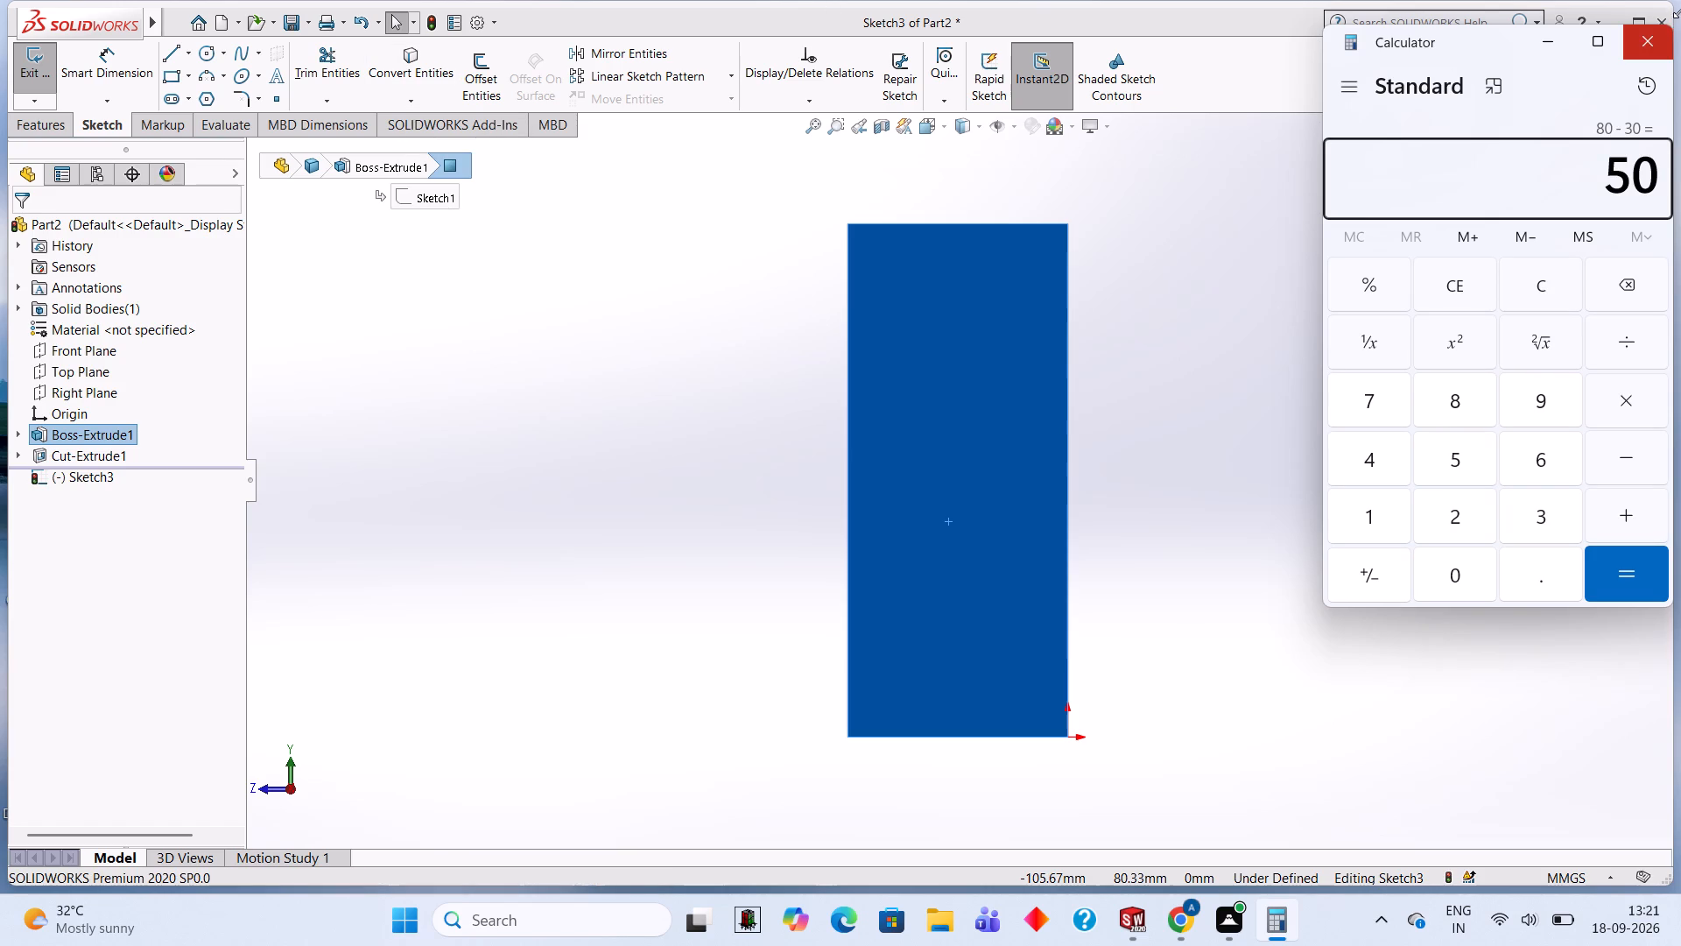
pyautogui.click(1642, 50)
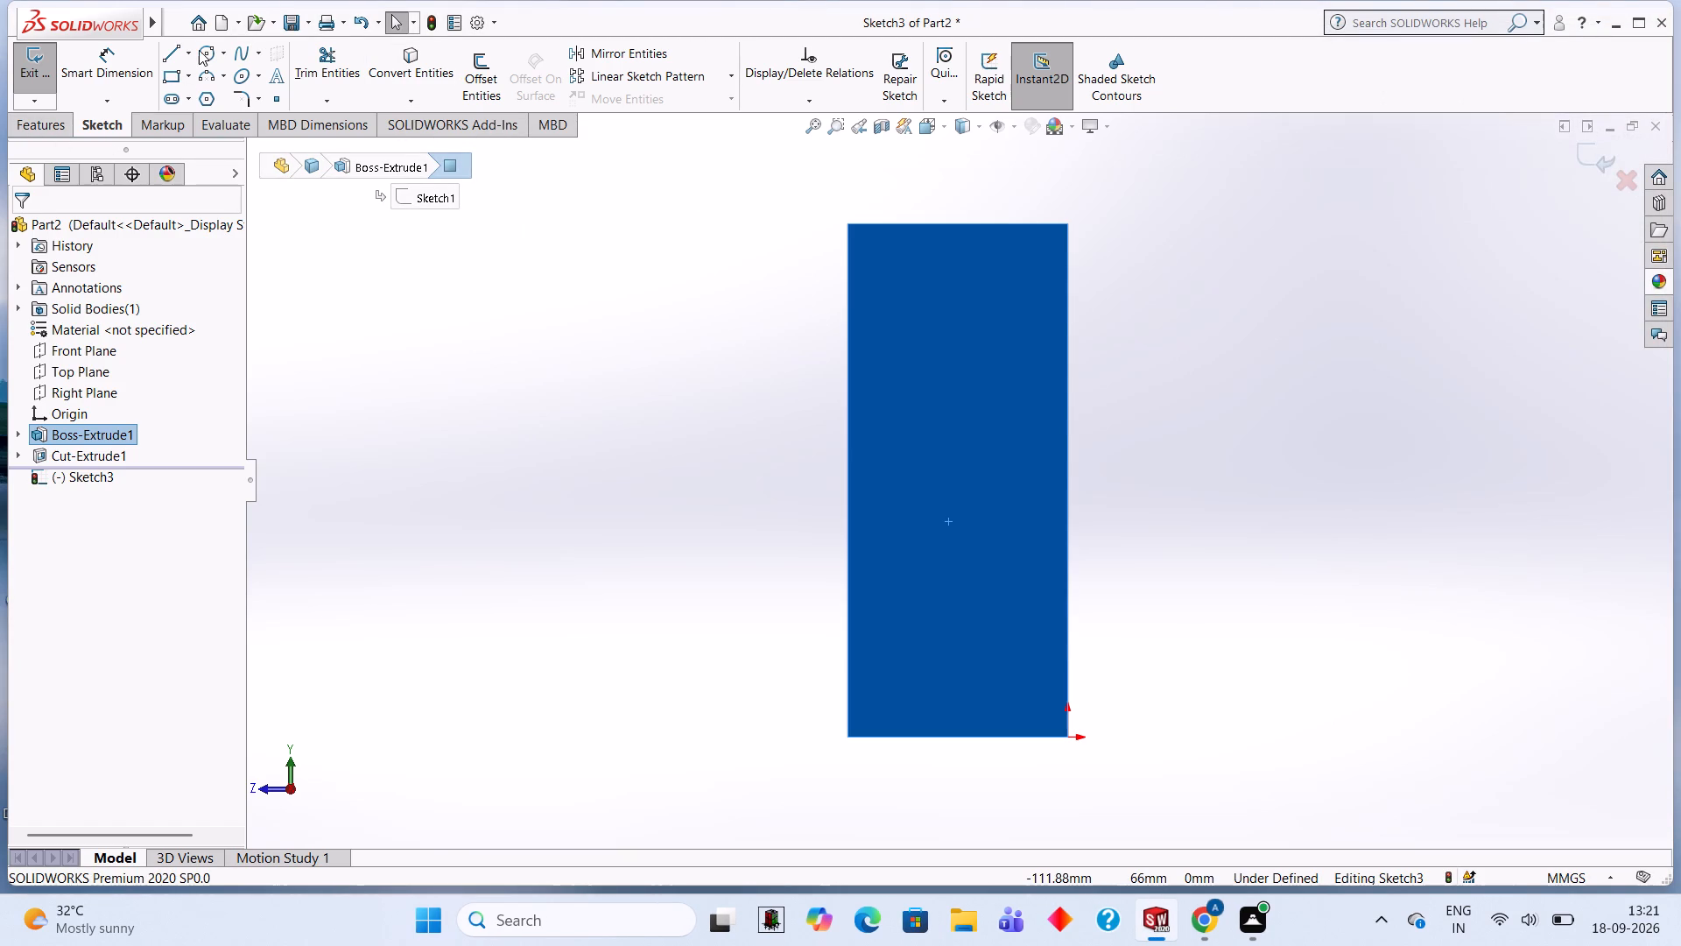
# Sketch a closed 50 x 70 mm rectangle with lines, outward from the end face's edge on the notched front face's side.
pyautogui.click(165, 55)
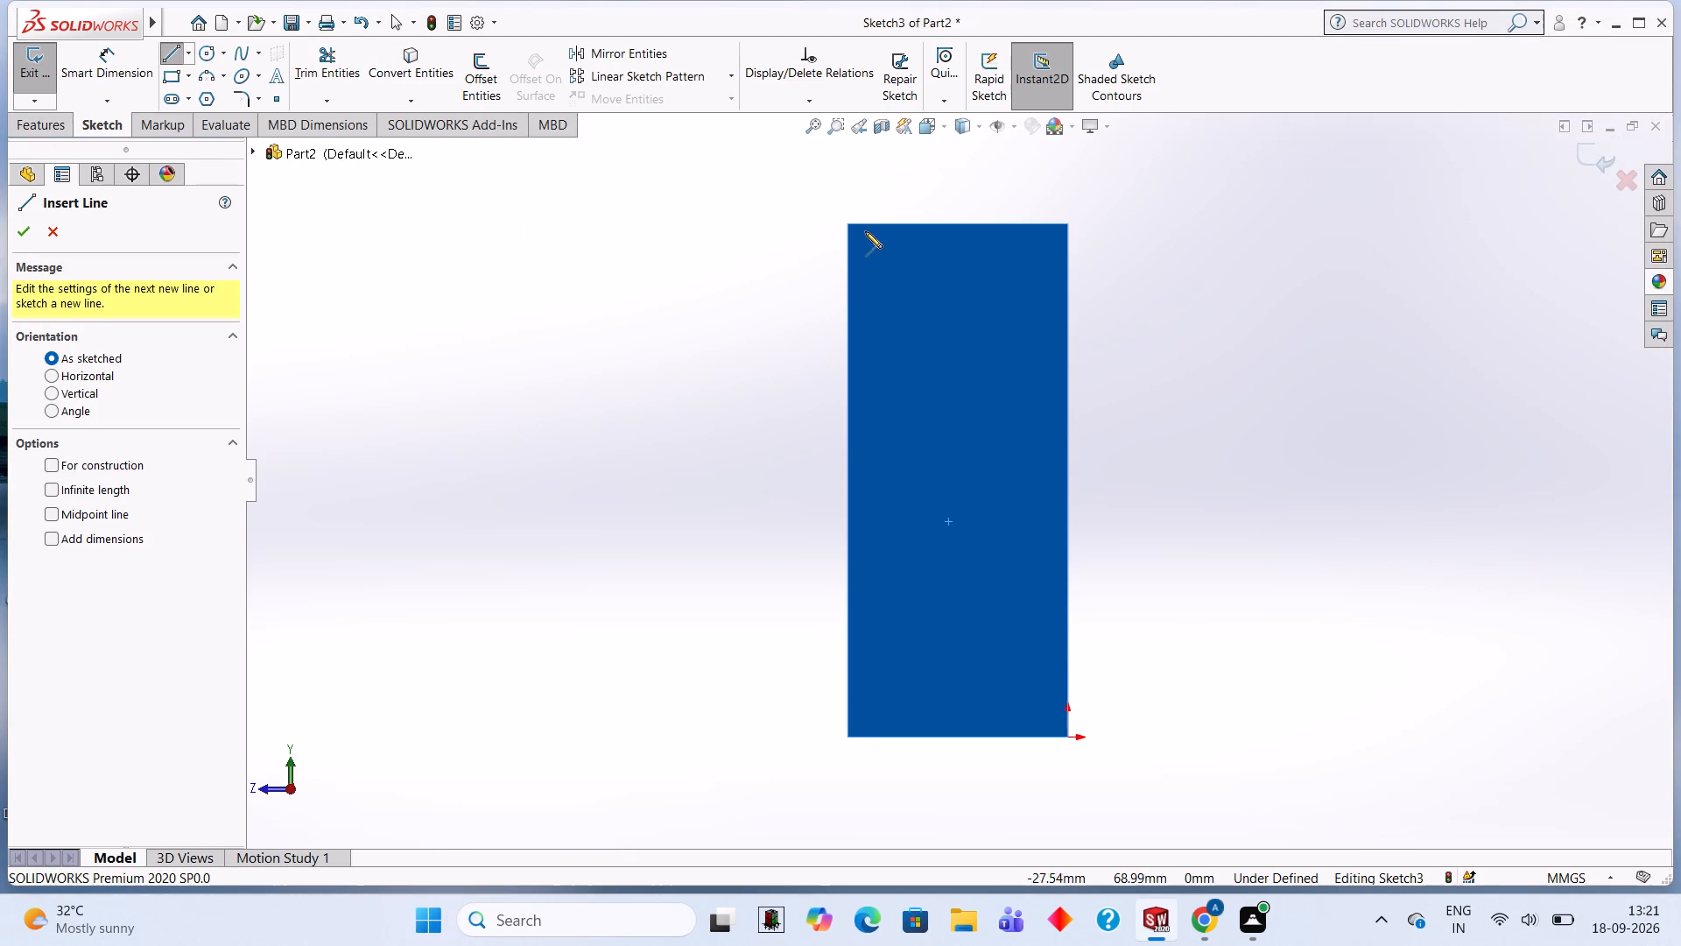
pyautogui.click(847, 221)
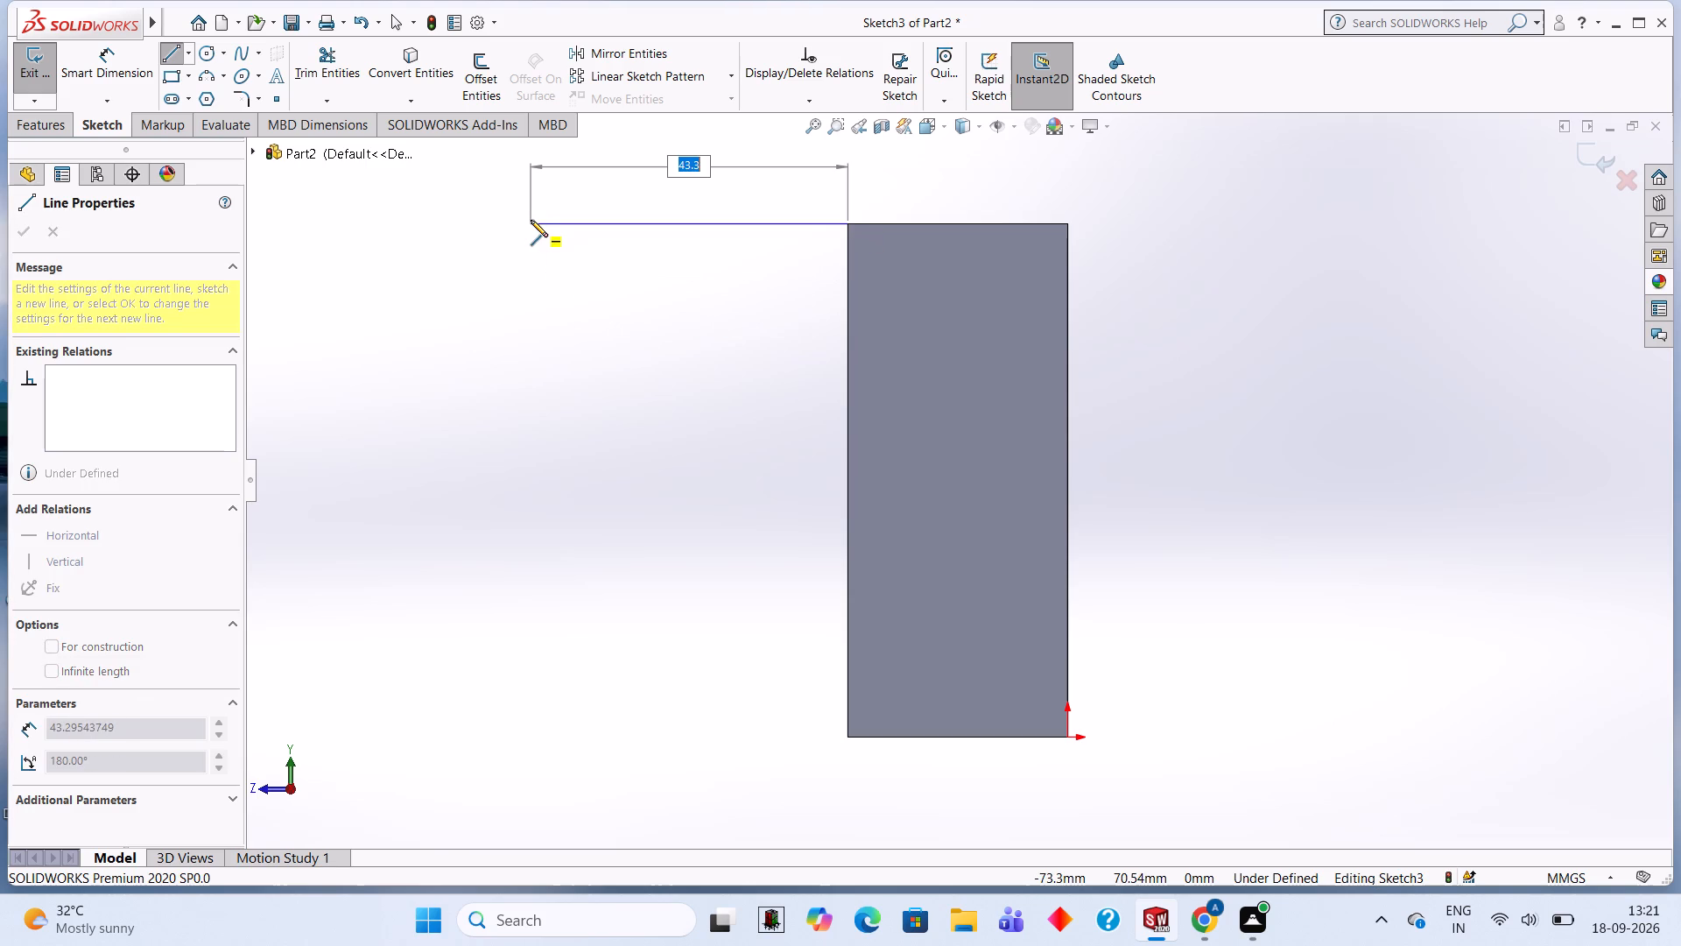
pyautogui.write('50')
pyautogui.press('Return')
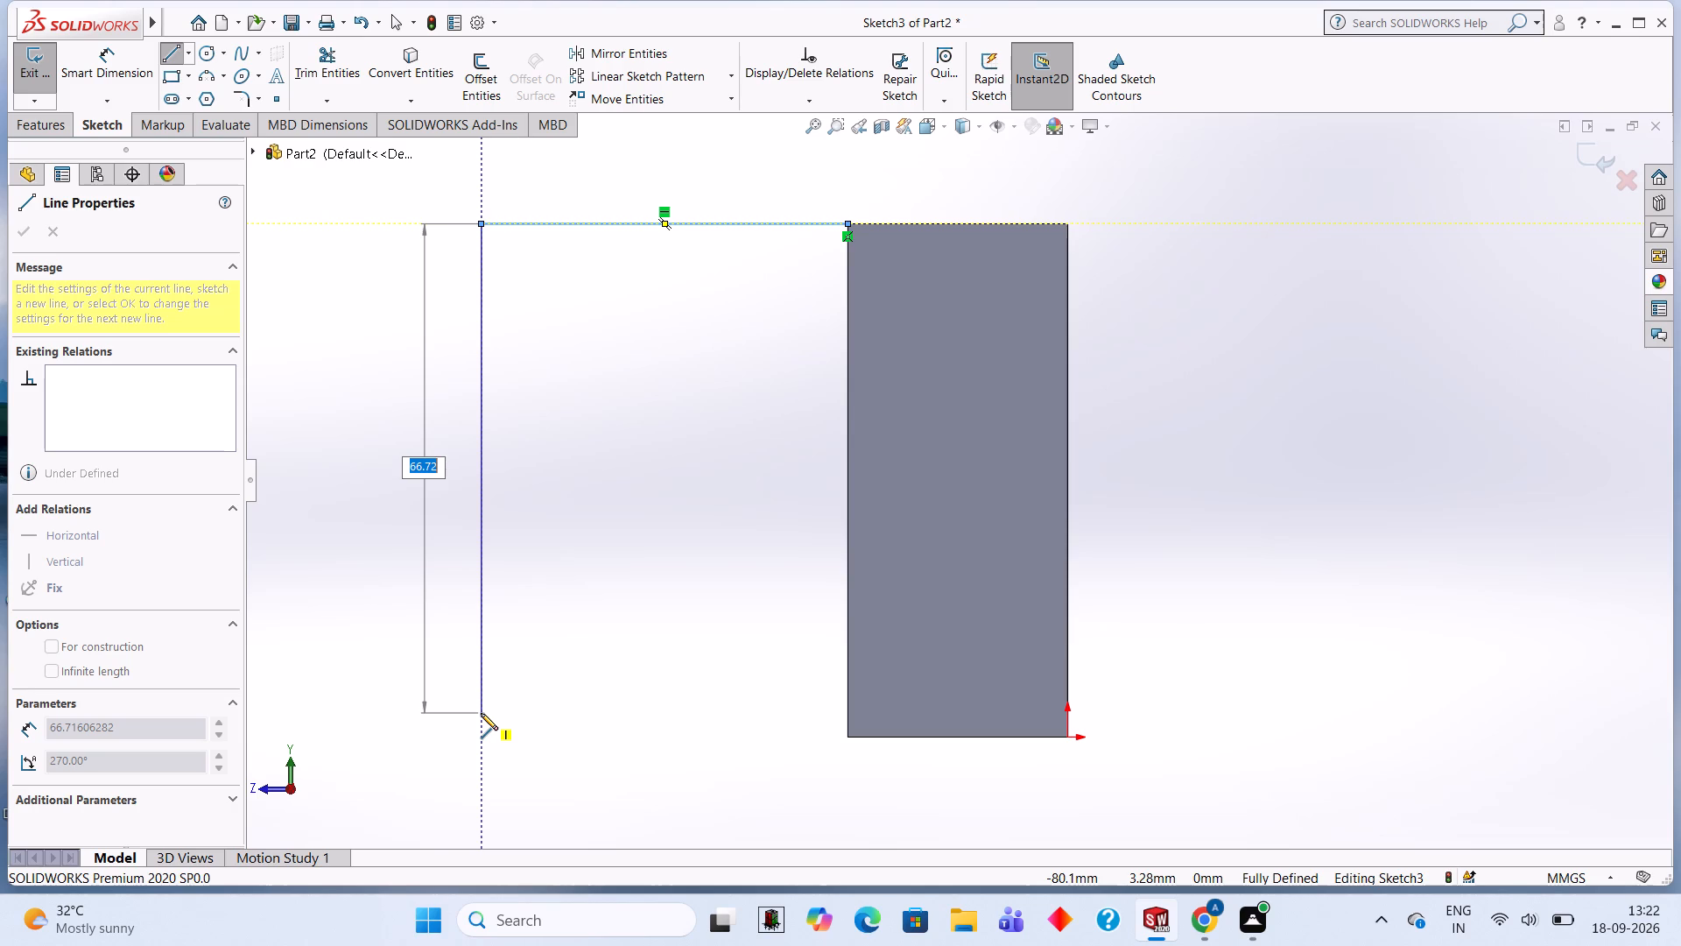
pyautogui.write('70')
pyautogui.press('Return')
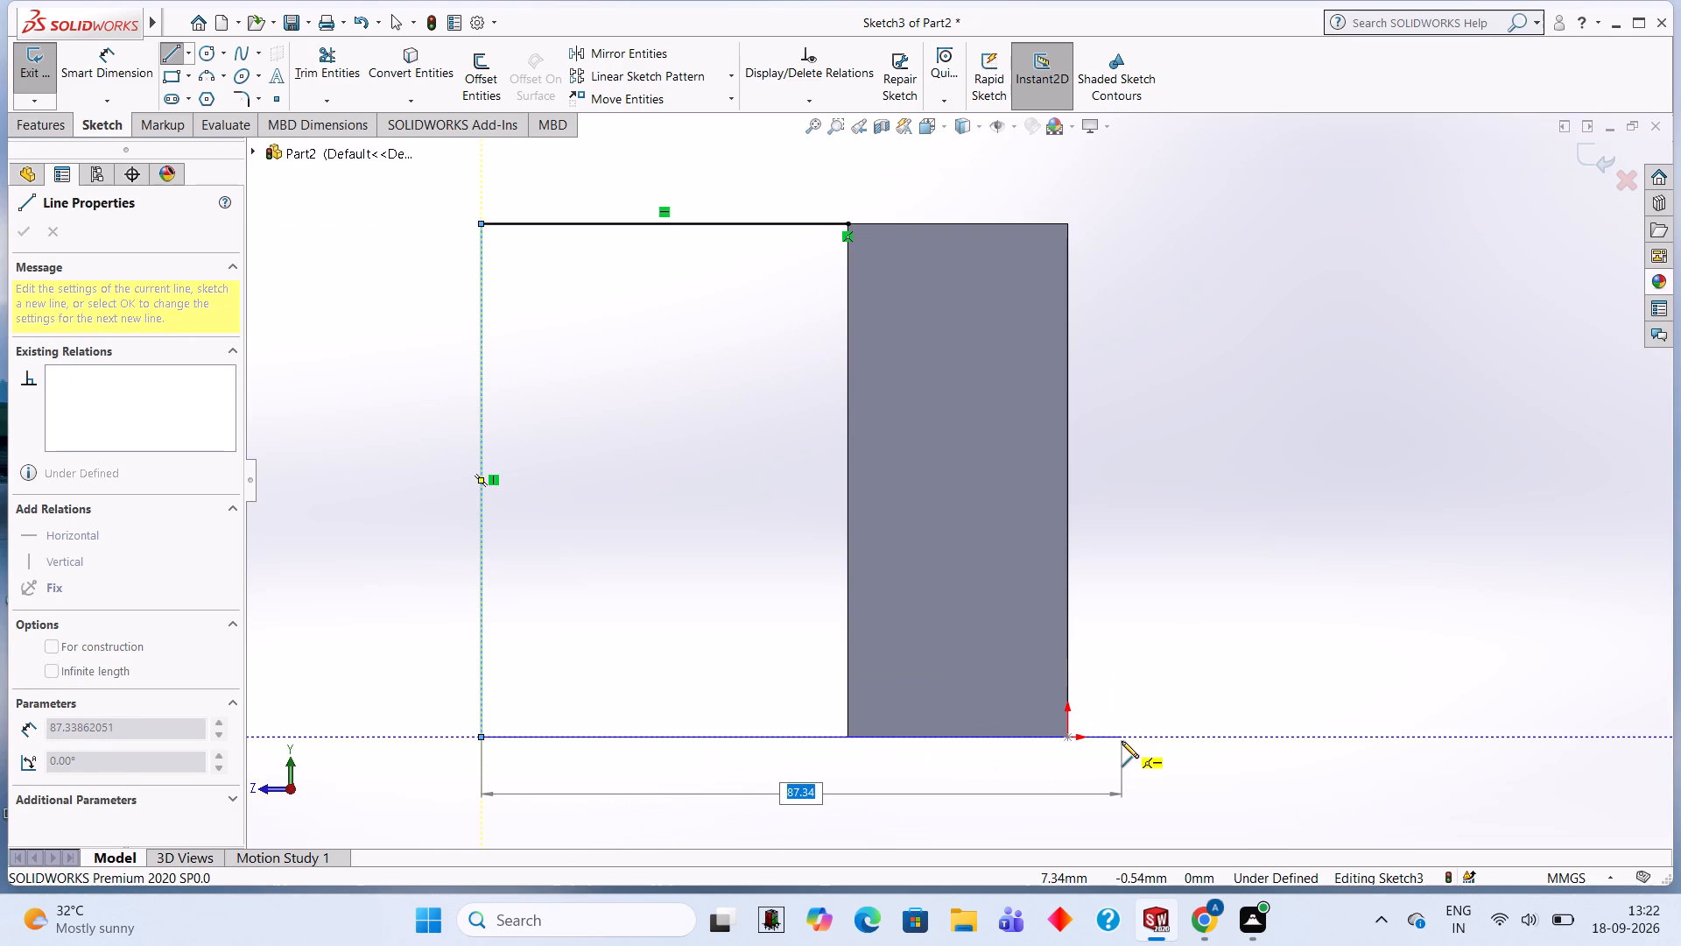
pyautogui.write('50')
pyautogui.press('Return')
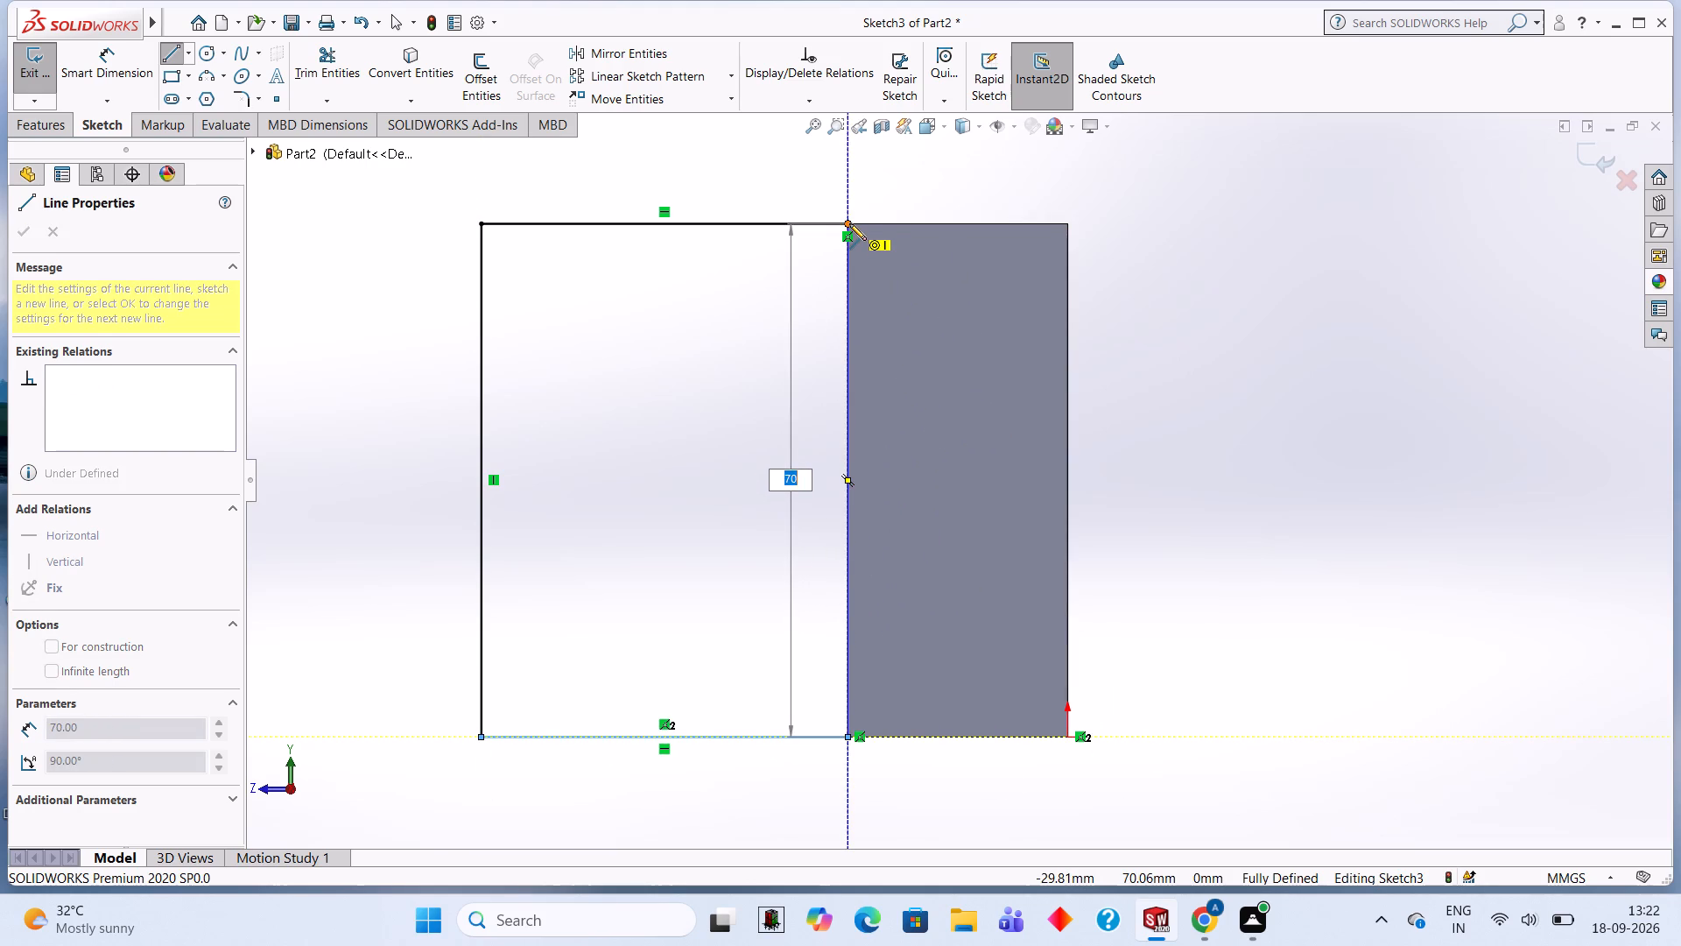
pyautogui.write('70')
pyautogui.press('Return')
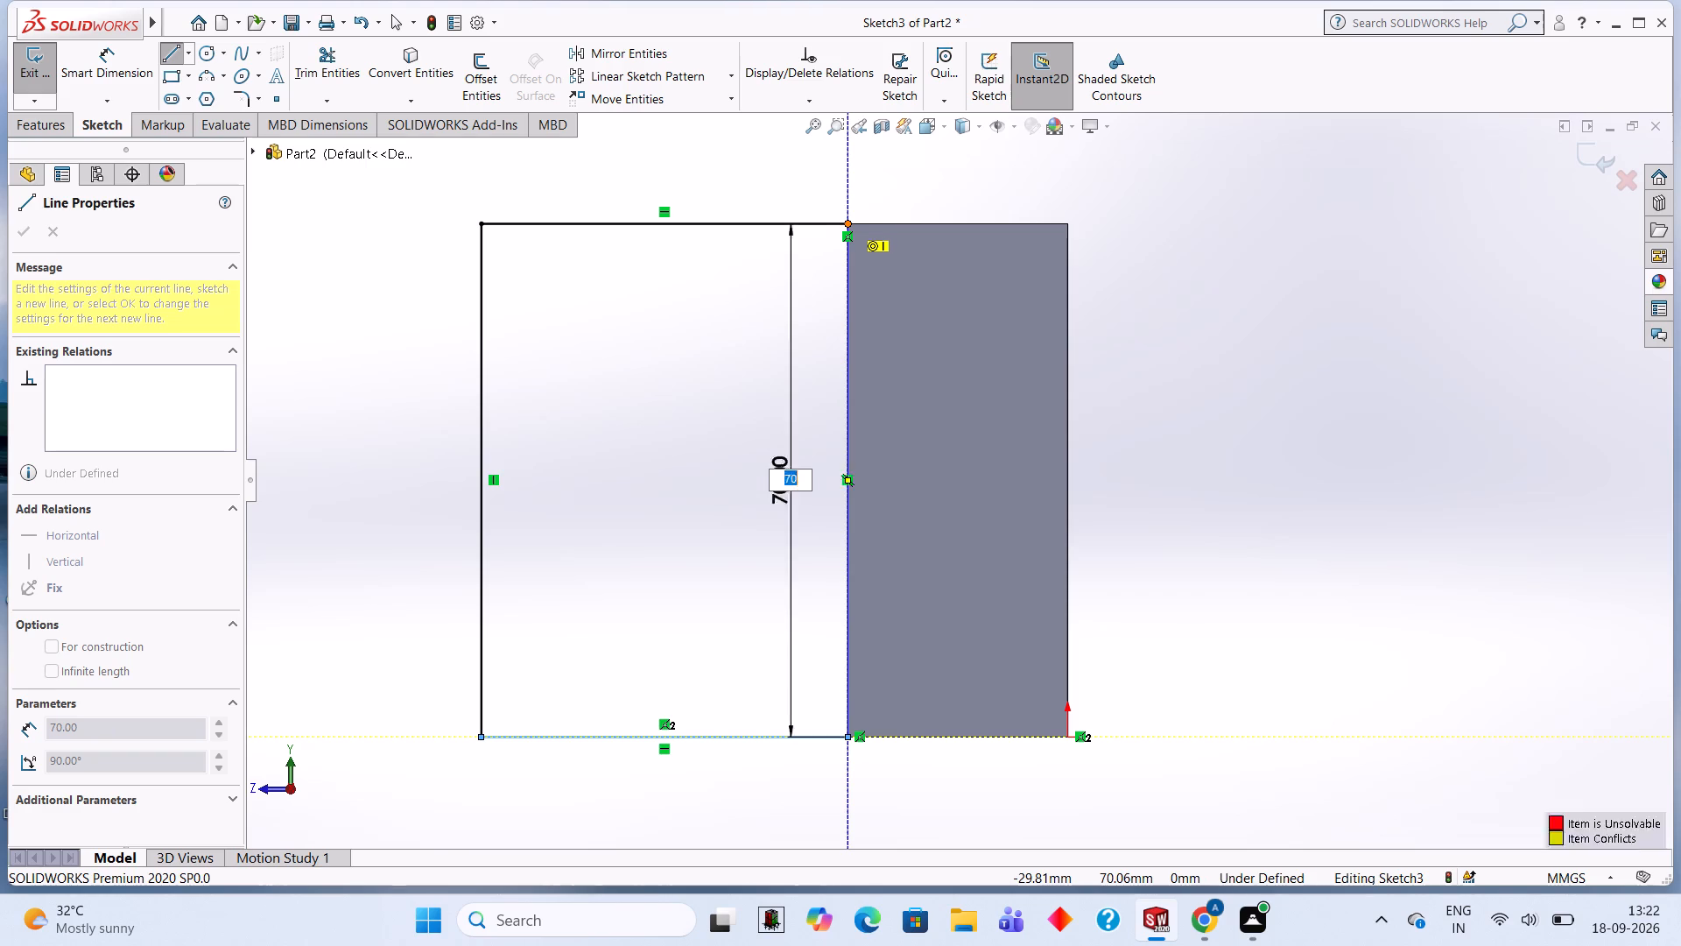
pyautogui.press('Escape')
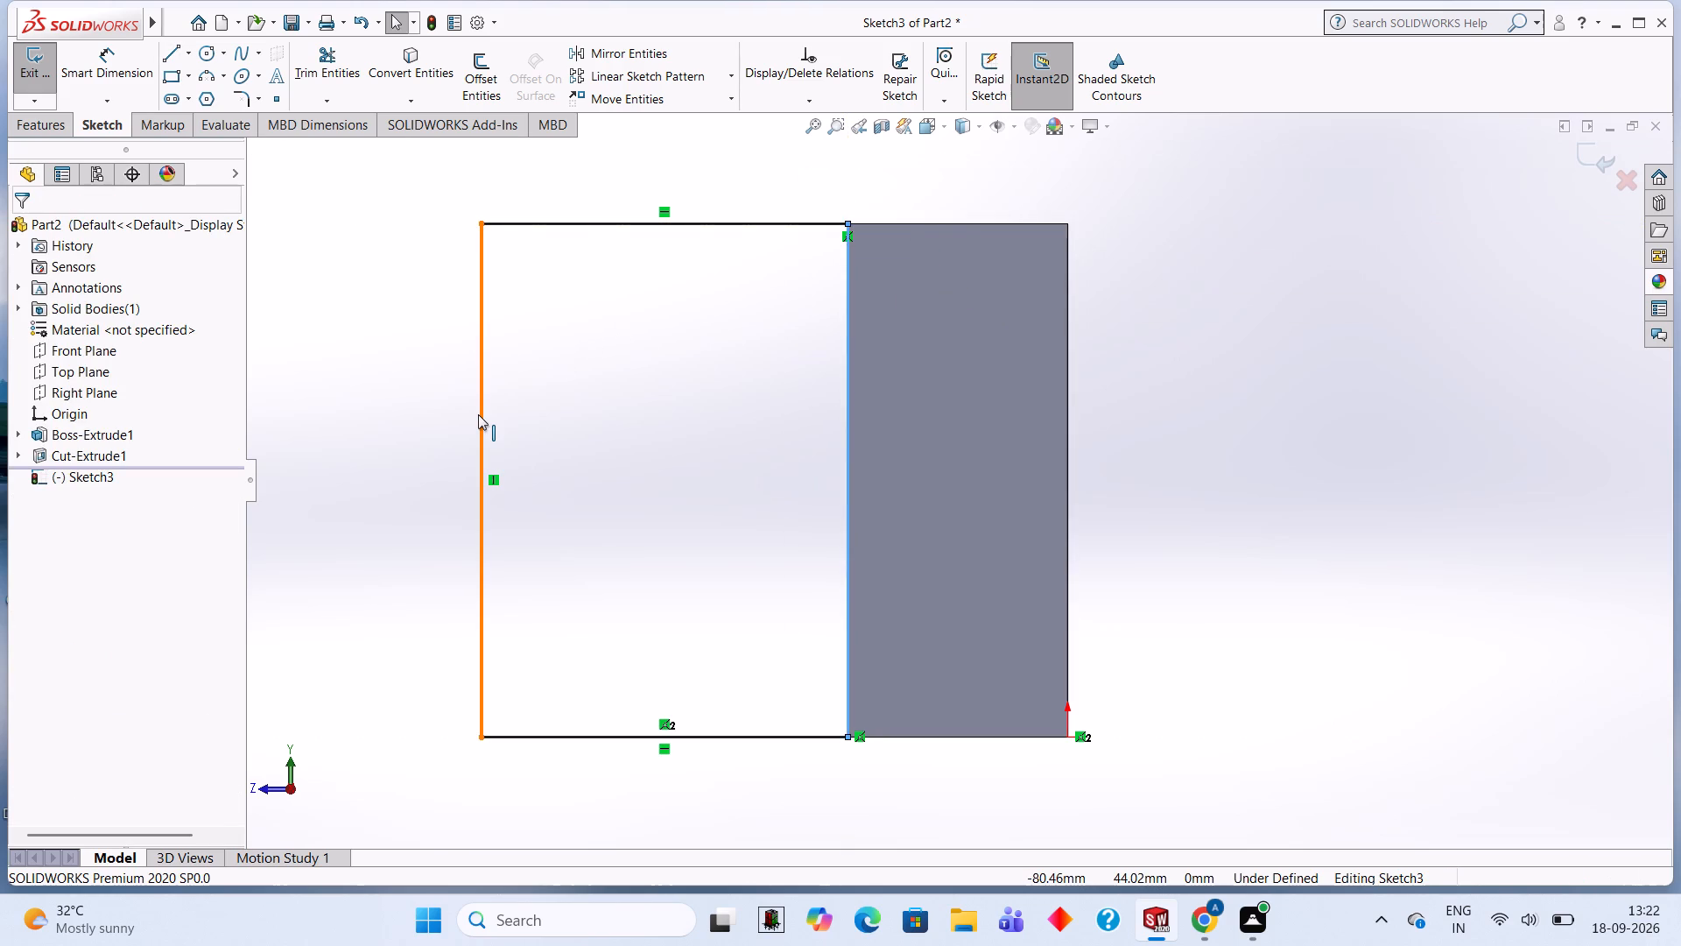
# Extrude the rectangle as a merged blind boss 20 mm deep, reversed towards the notched end of the block.
pyautogui.moveTo(578, 378); pyautogui.dragTo(629, 381, button='middle')
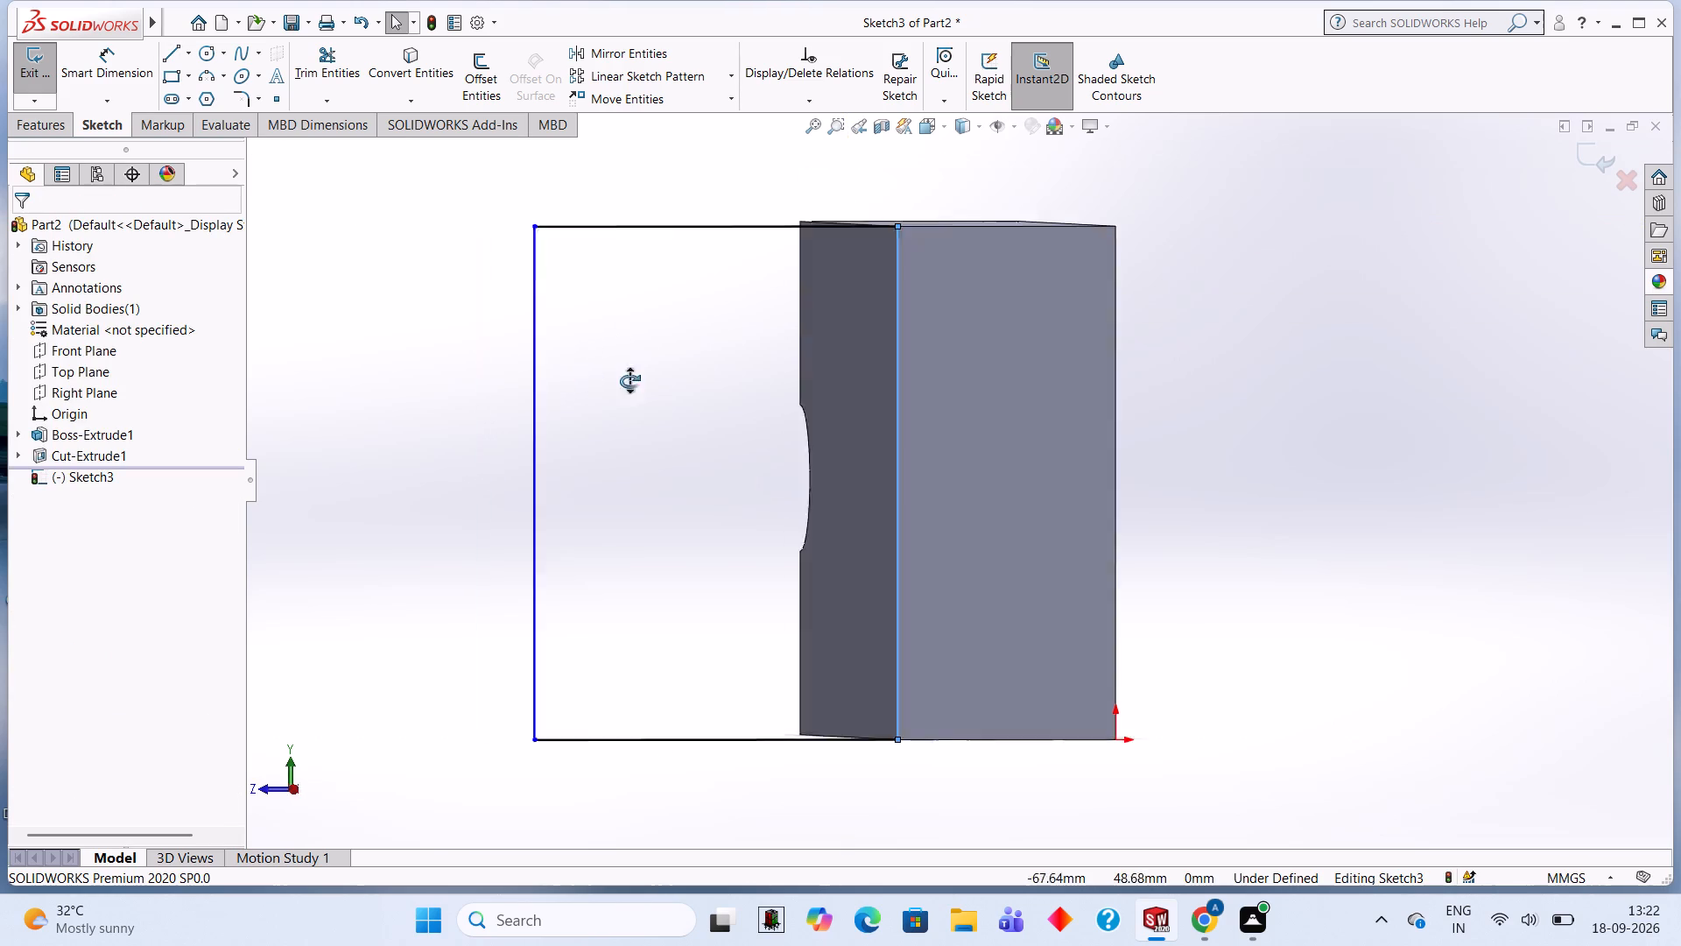
pyautogui.moveTo(629, 381); pyautogui.dragTo(719, 344, button='middle')
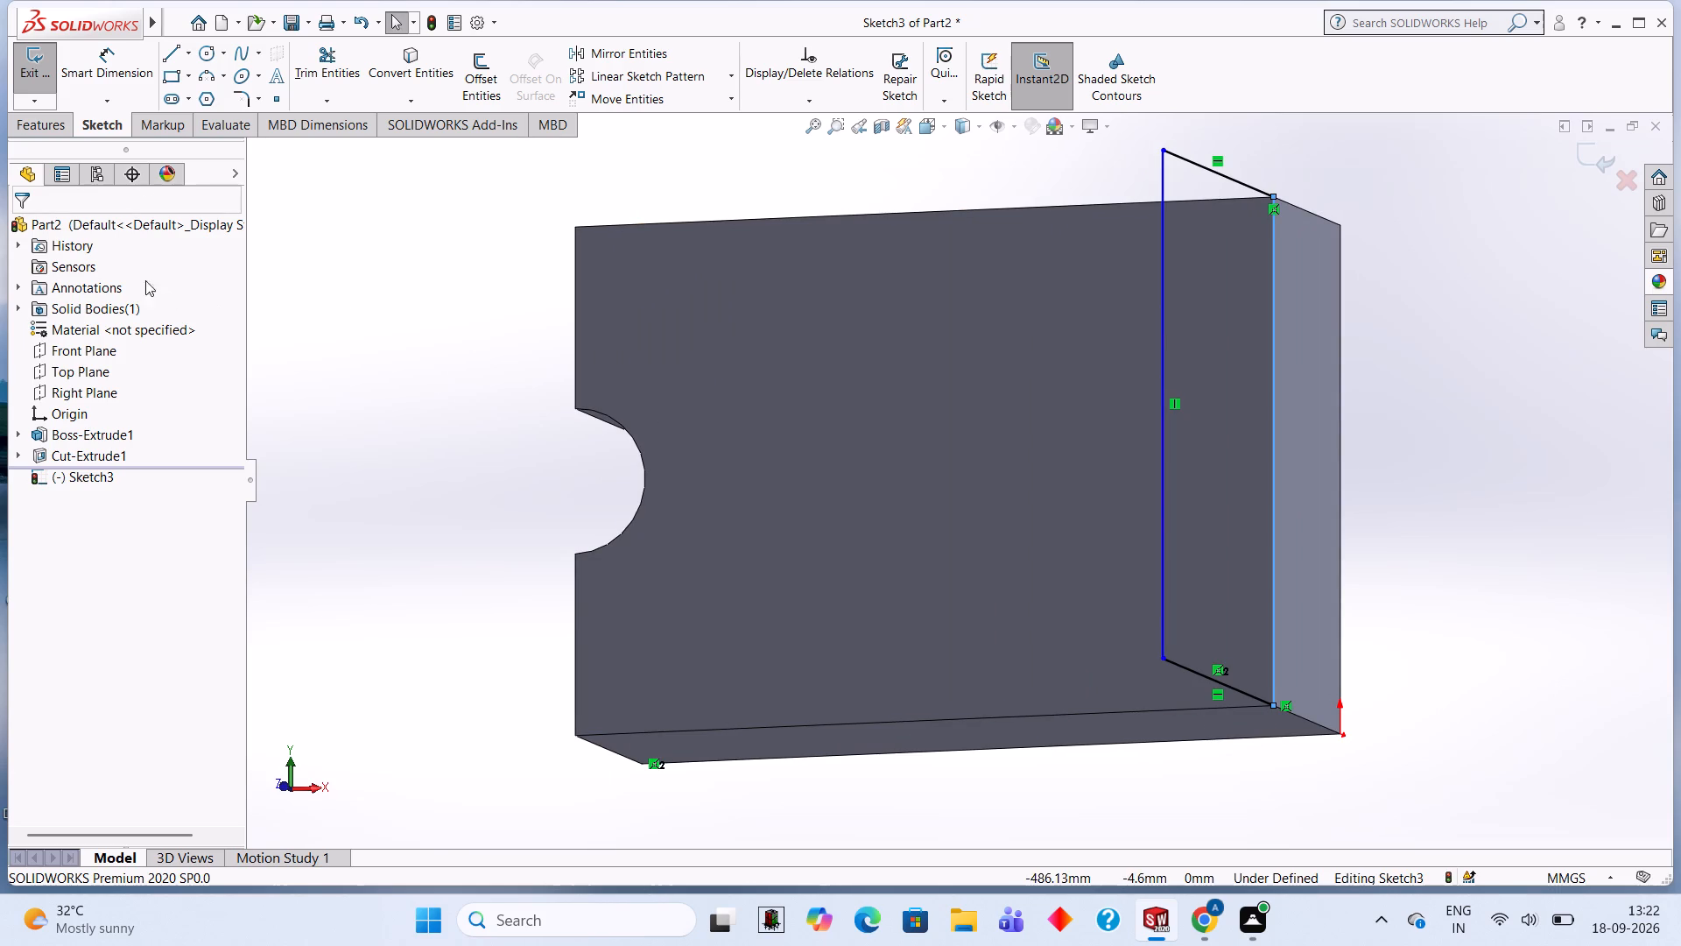
pyautogui.click(52, 124)
pyautogui.click(56, 97)
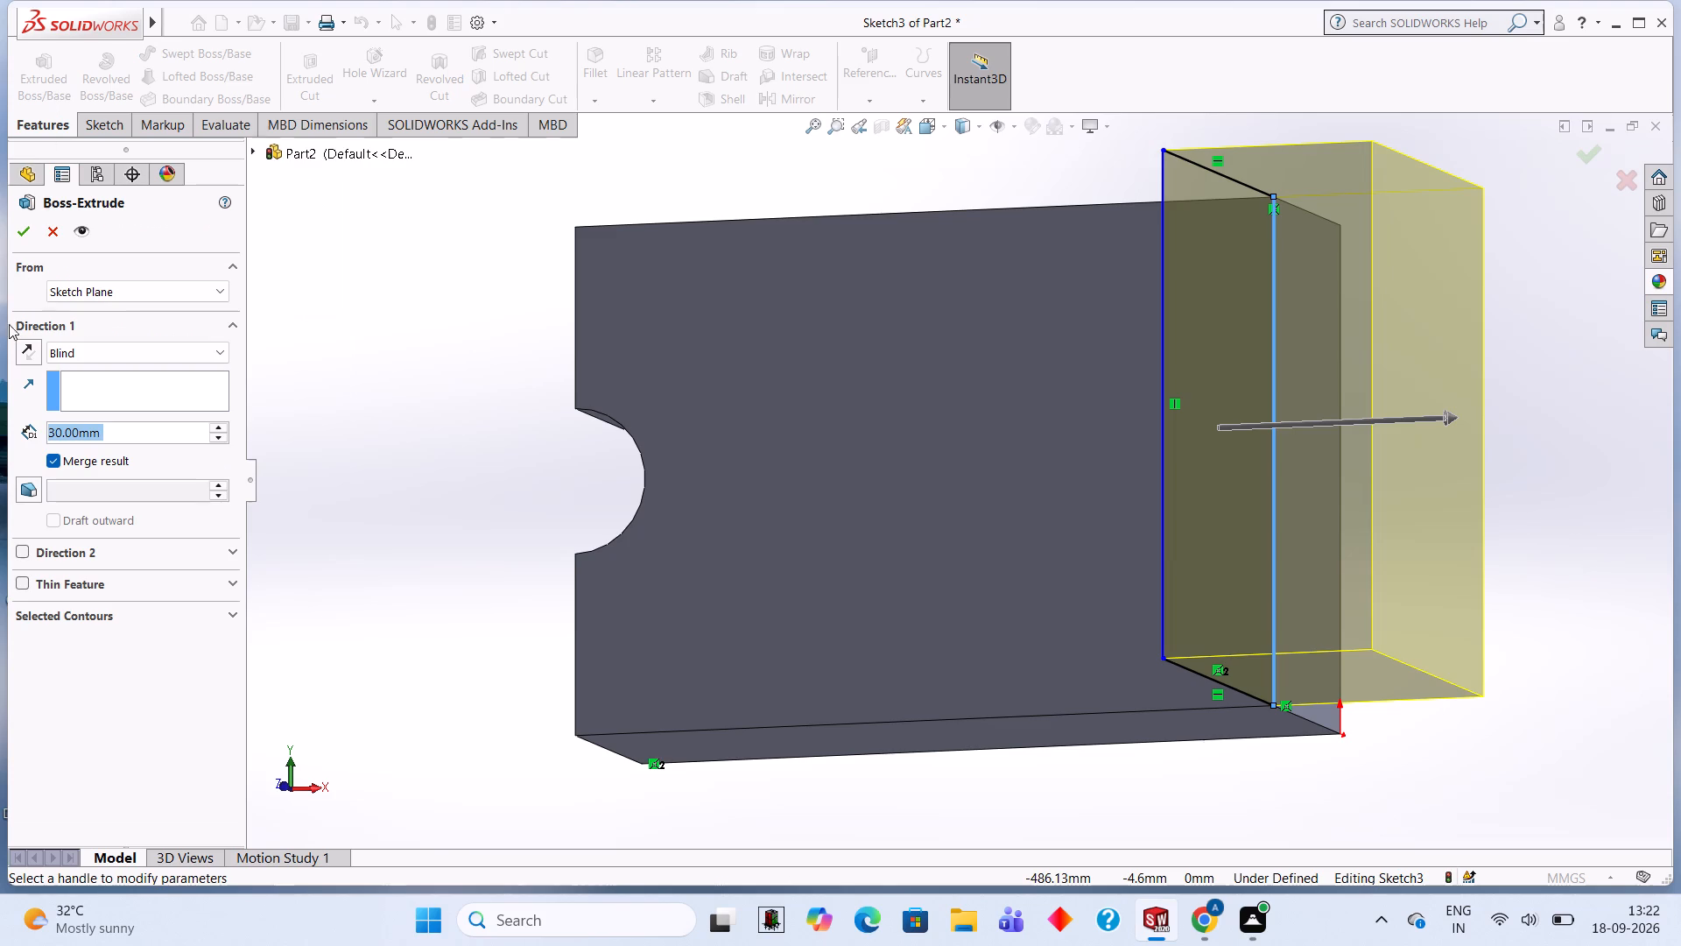
pyautogui.click(26, 359)
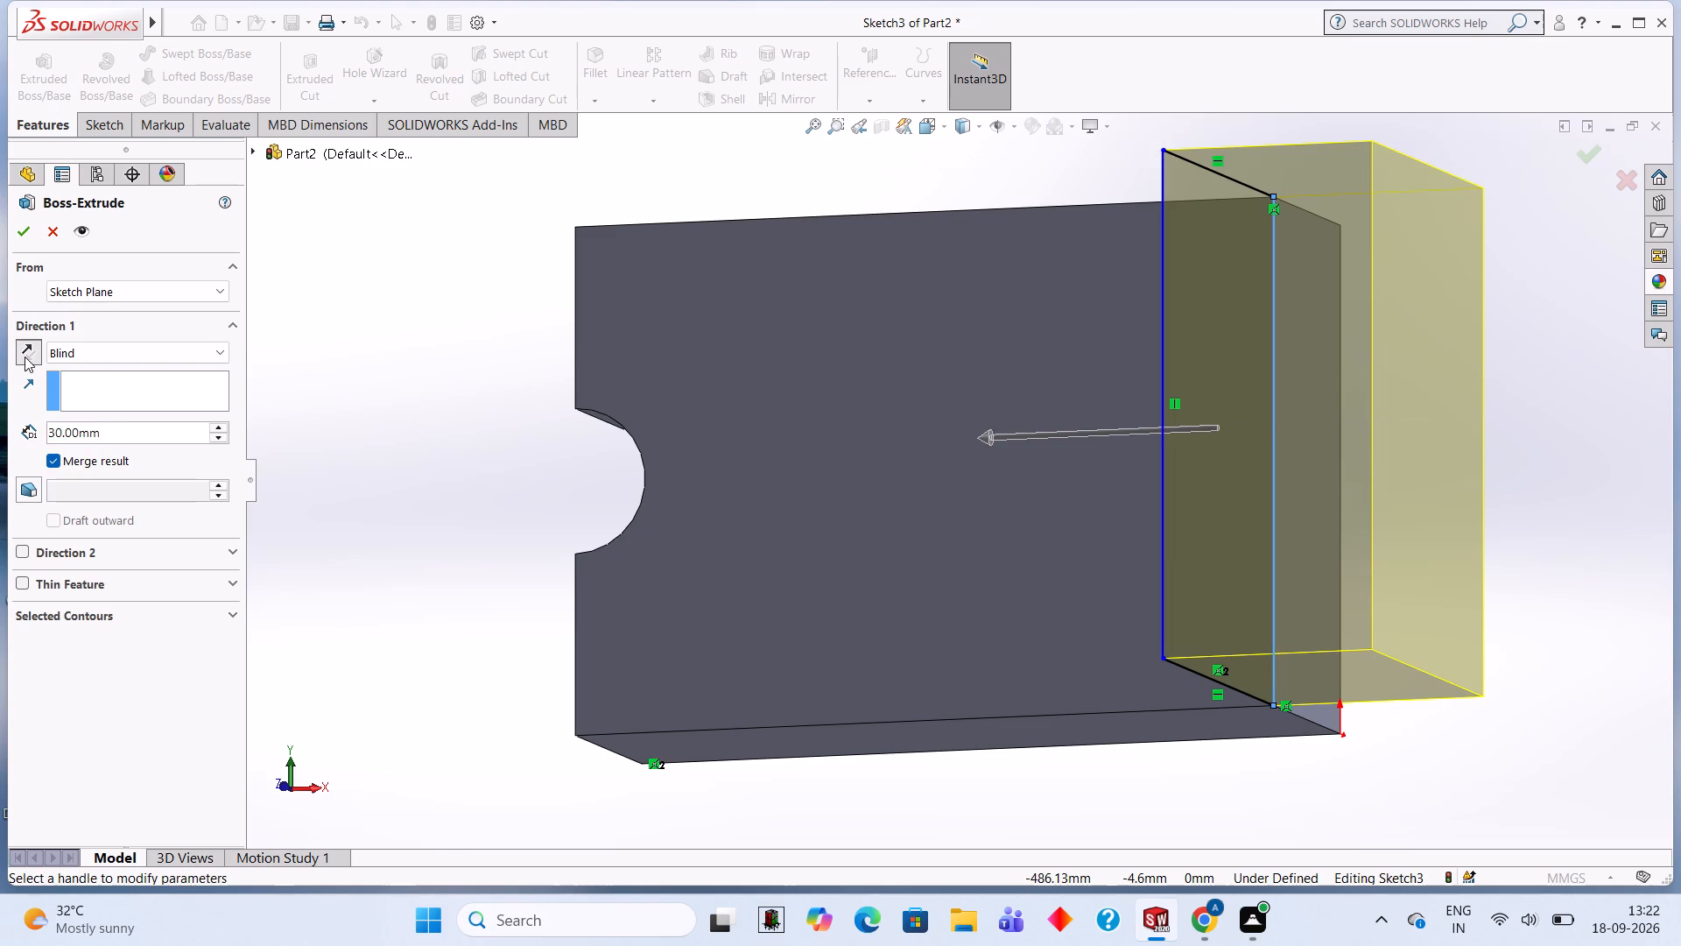
pyautogui.click(143, 429)
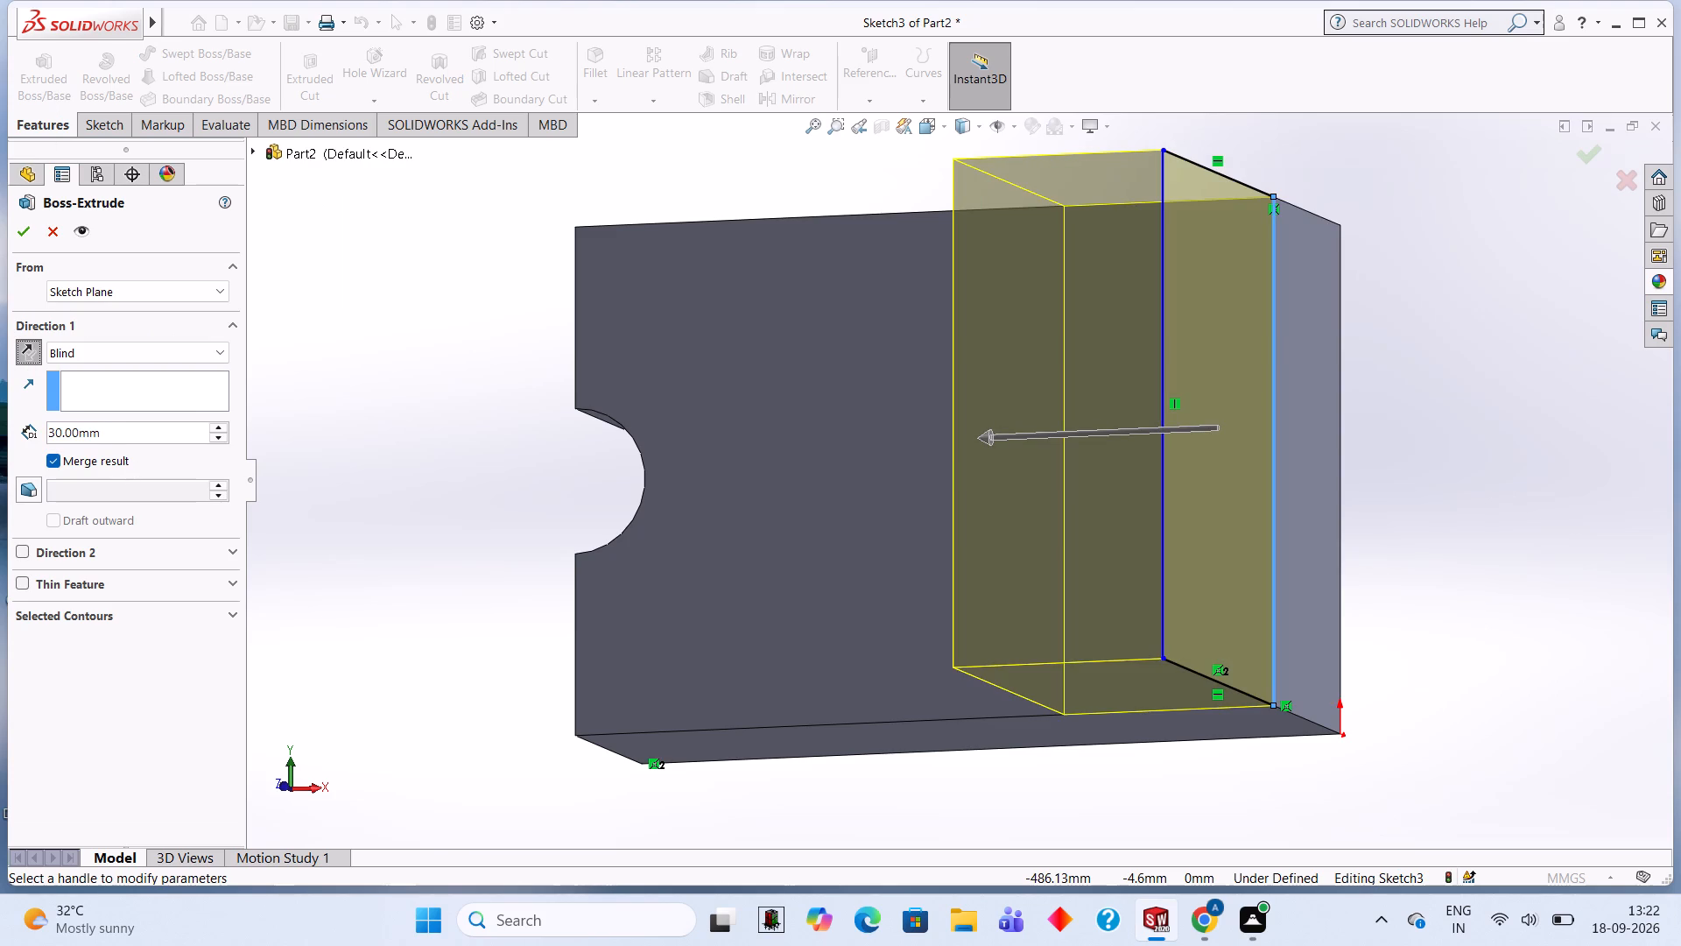
pyautogui.press('BackSpace')
pyautogui.press('BackSpace')
pyautogui.press('BackSpace')
pyautogui.press('BackSpace')
pyautogui.press('BackSpace')
pyautogui.press('BackSpace')
pyautogui.press('BackSpace')
pyautogui.press('BackSpace')
pyautogui.press('BackSpace')
pyautogui.press('BackSpace')
pyautogui.press('BackSpace')
pyautogui.press('BackSpace')
pyautogui.press('BackSpace')
pyautogui.press('BackSpace')
pyautogui.press('BackSpace')
pyautogui.press('BackSpace')
pyautogui.press('BackSpace')
pyautogui.press('BackSpace')
pyautogui.press('BackSpace')
pyautogui.press('BackSpace')
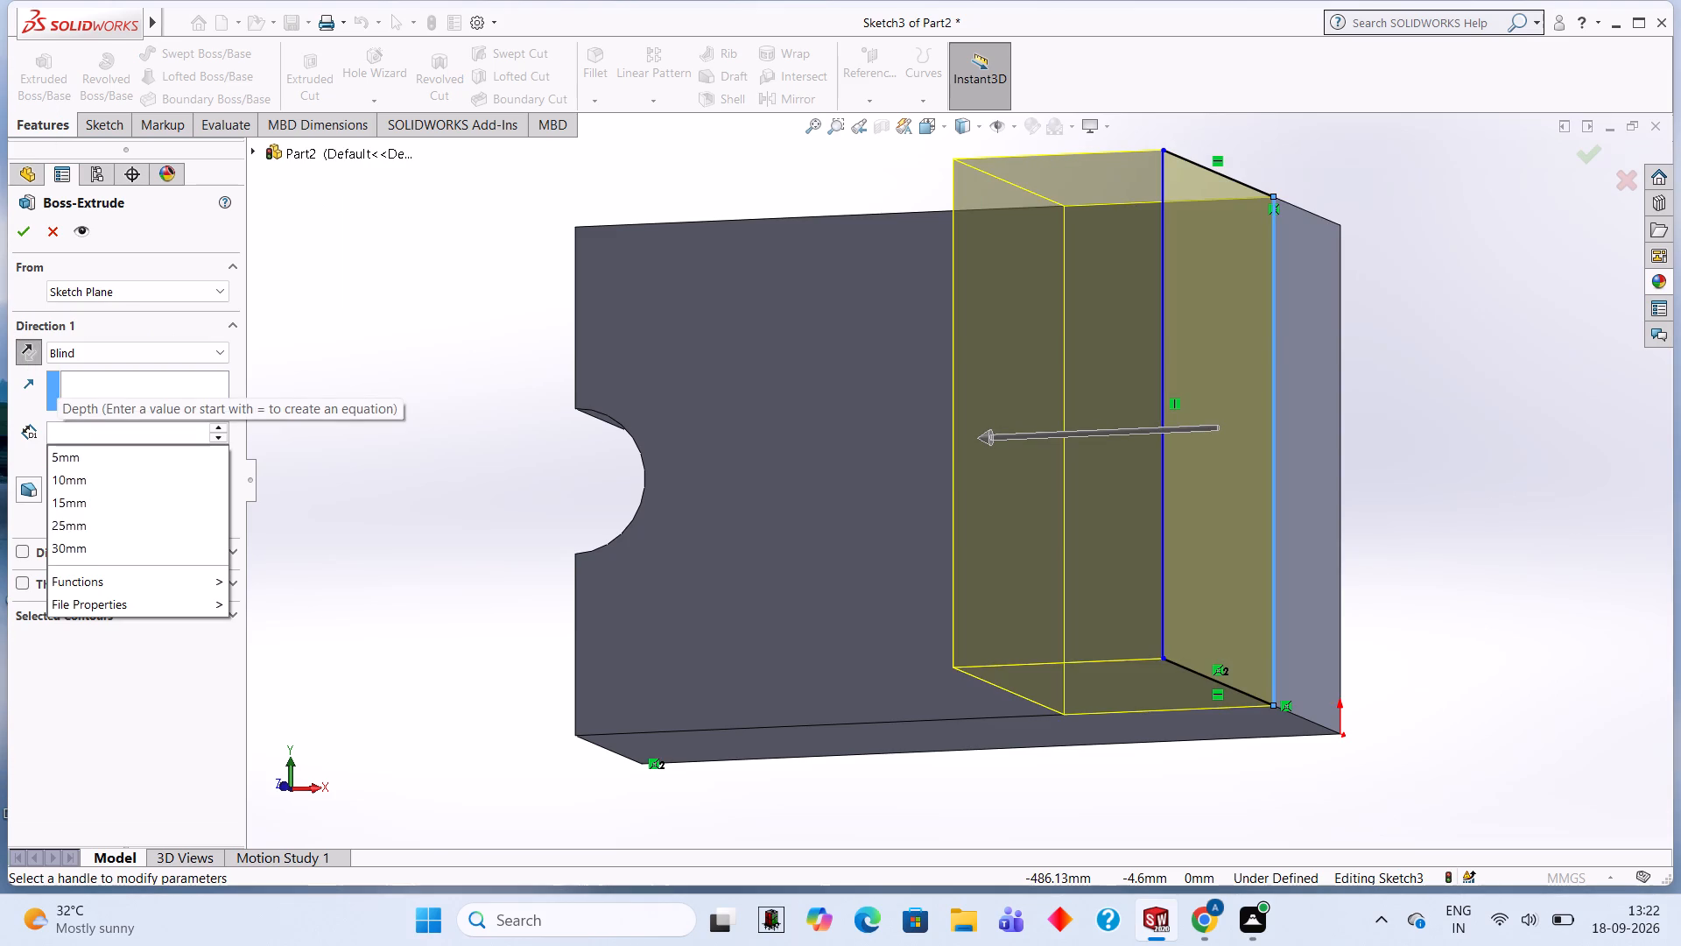
pyautogui.write('20')
pyautogui.press('Return')
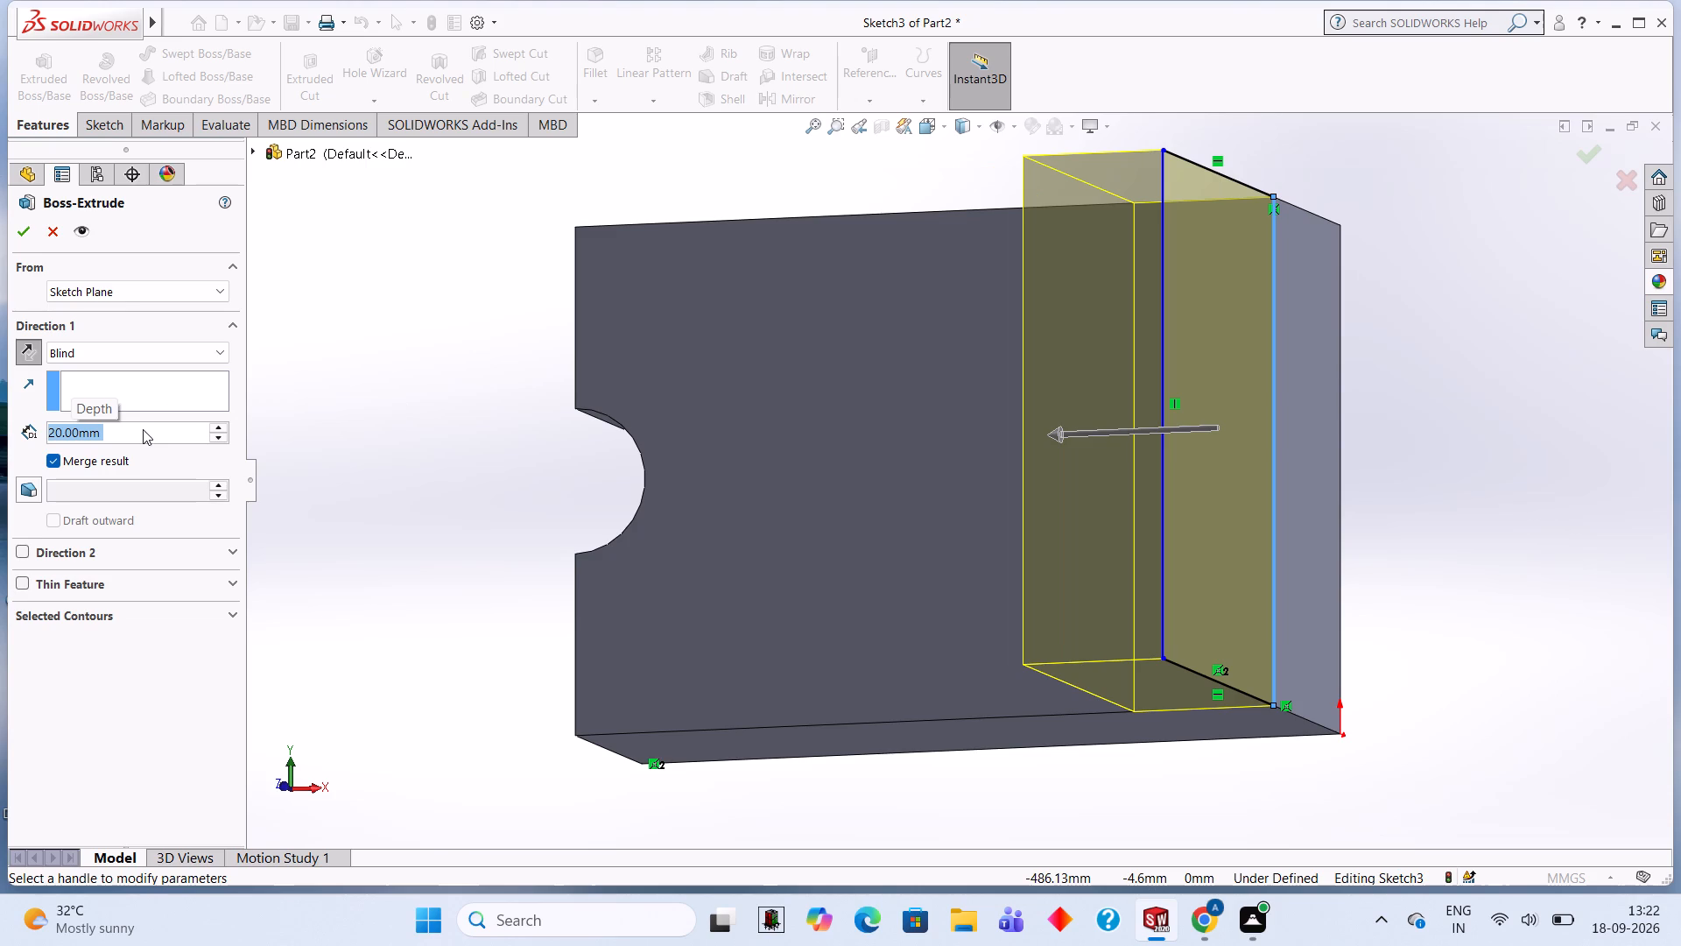
pyautogui.click(28, 222)
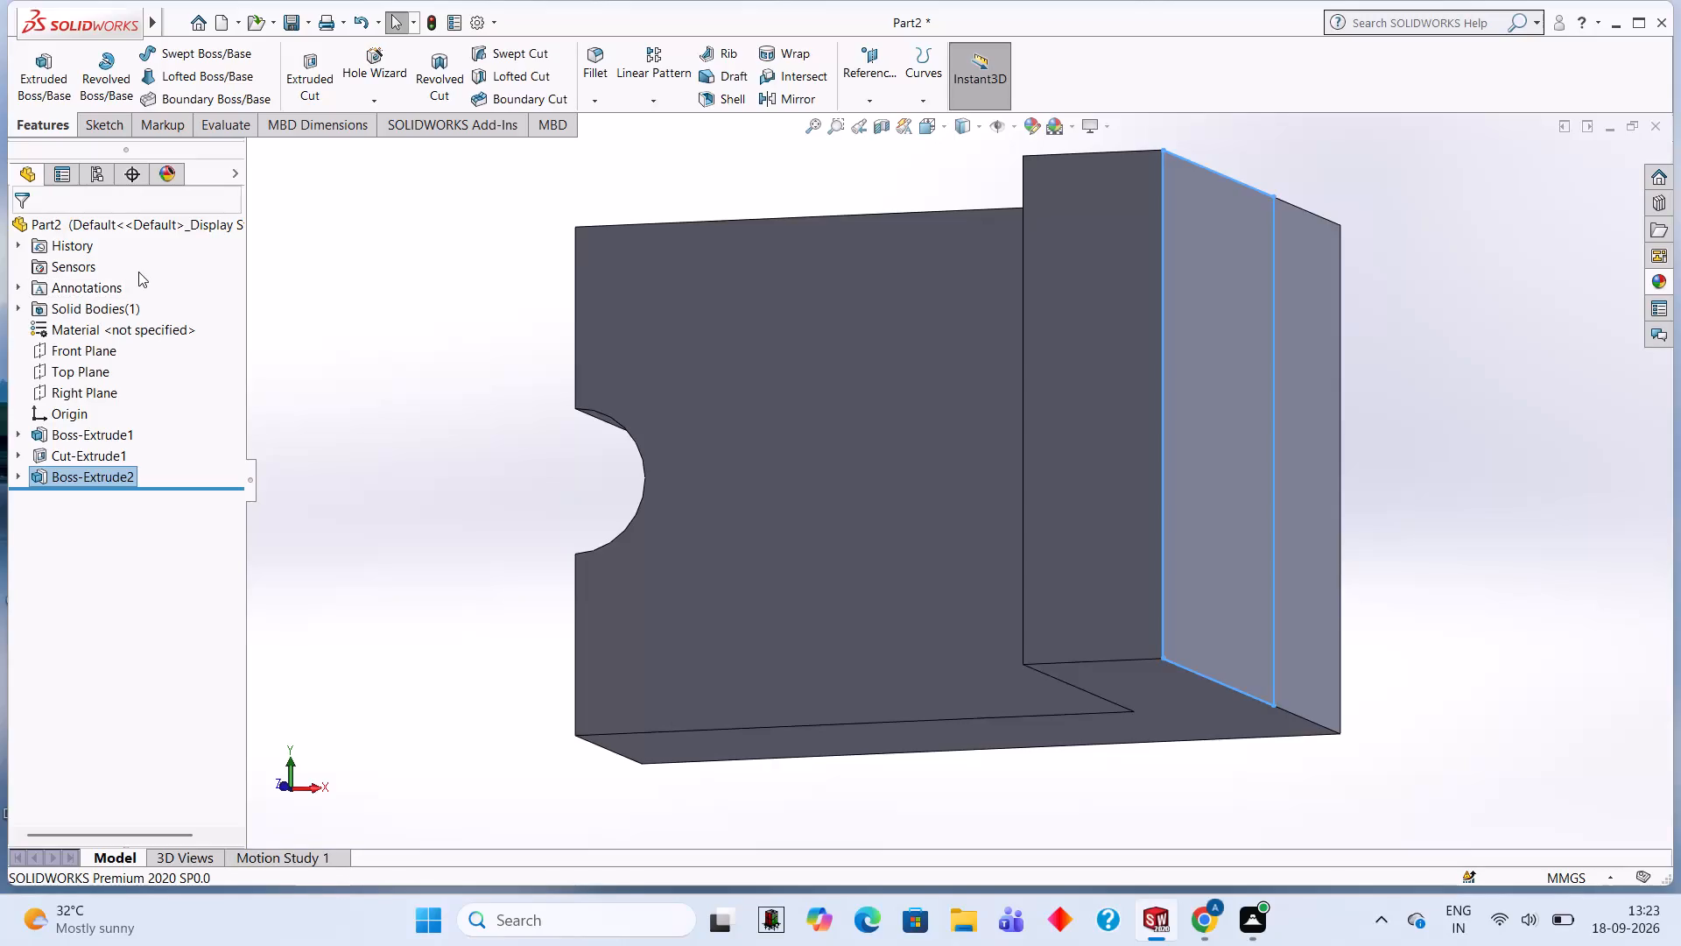
# On the upright's 50 x 70 mm inner face, sketch concentric circles of 40 mm and 20 mm diameter at the face's centre.
pyautogui.moveTo(823, 477); pyautogui.dragTo(908, 438, button='middle')
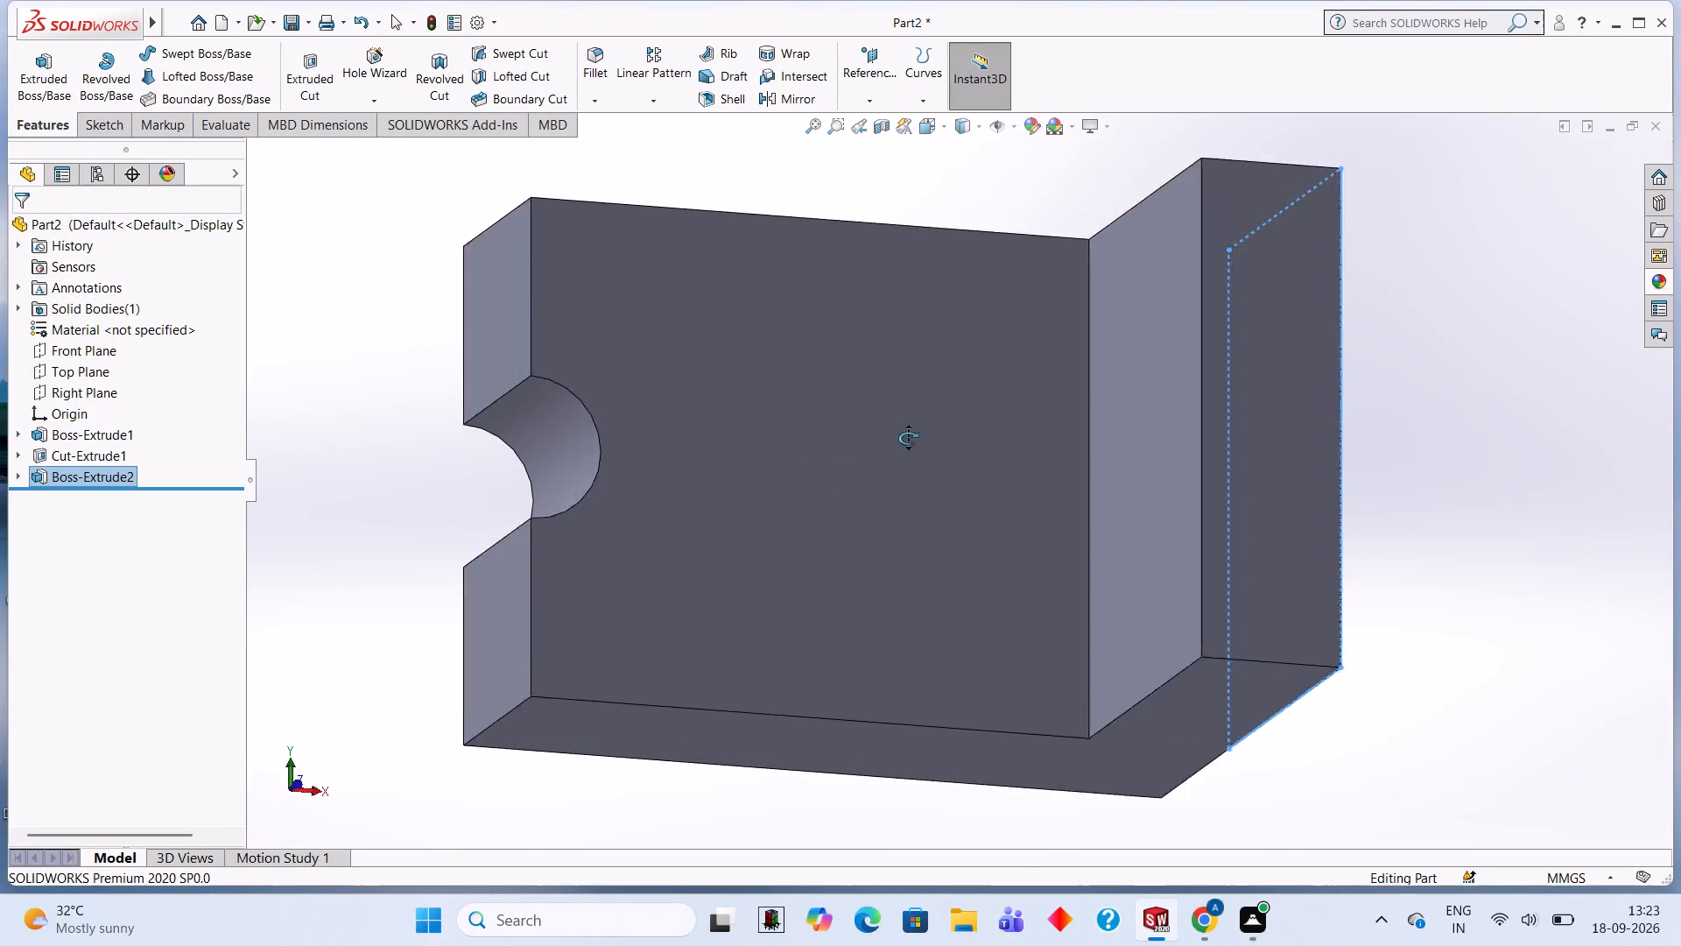
pyautogui.moveTo(908, 438); pyautogui.dragTo(999, 284, button='middle')
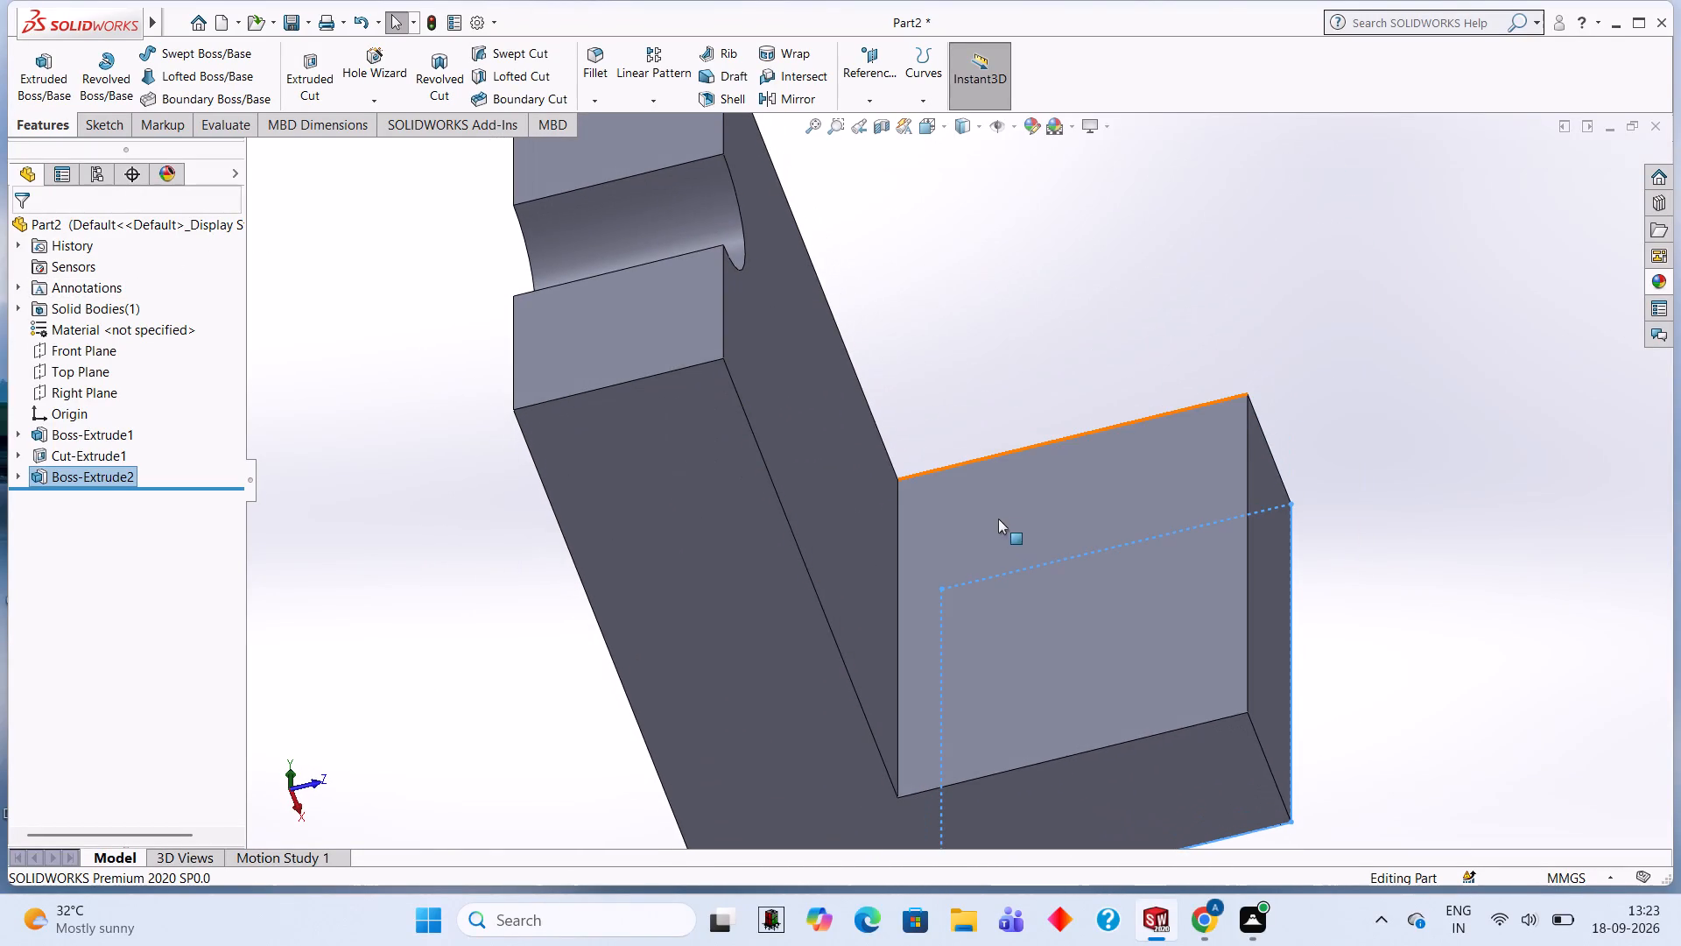
pyautogui.click(1100, 593)
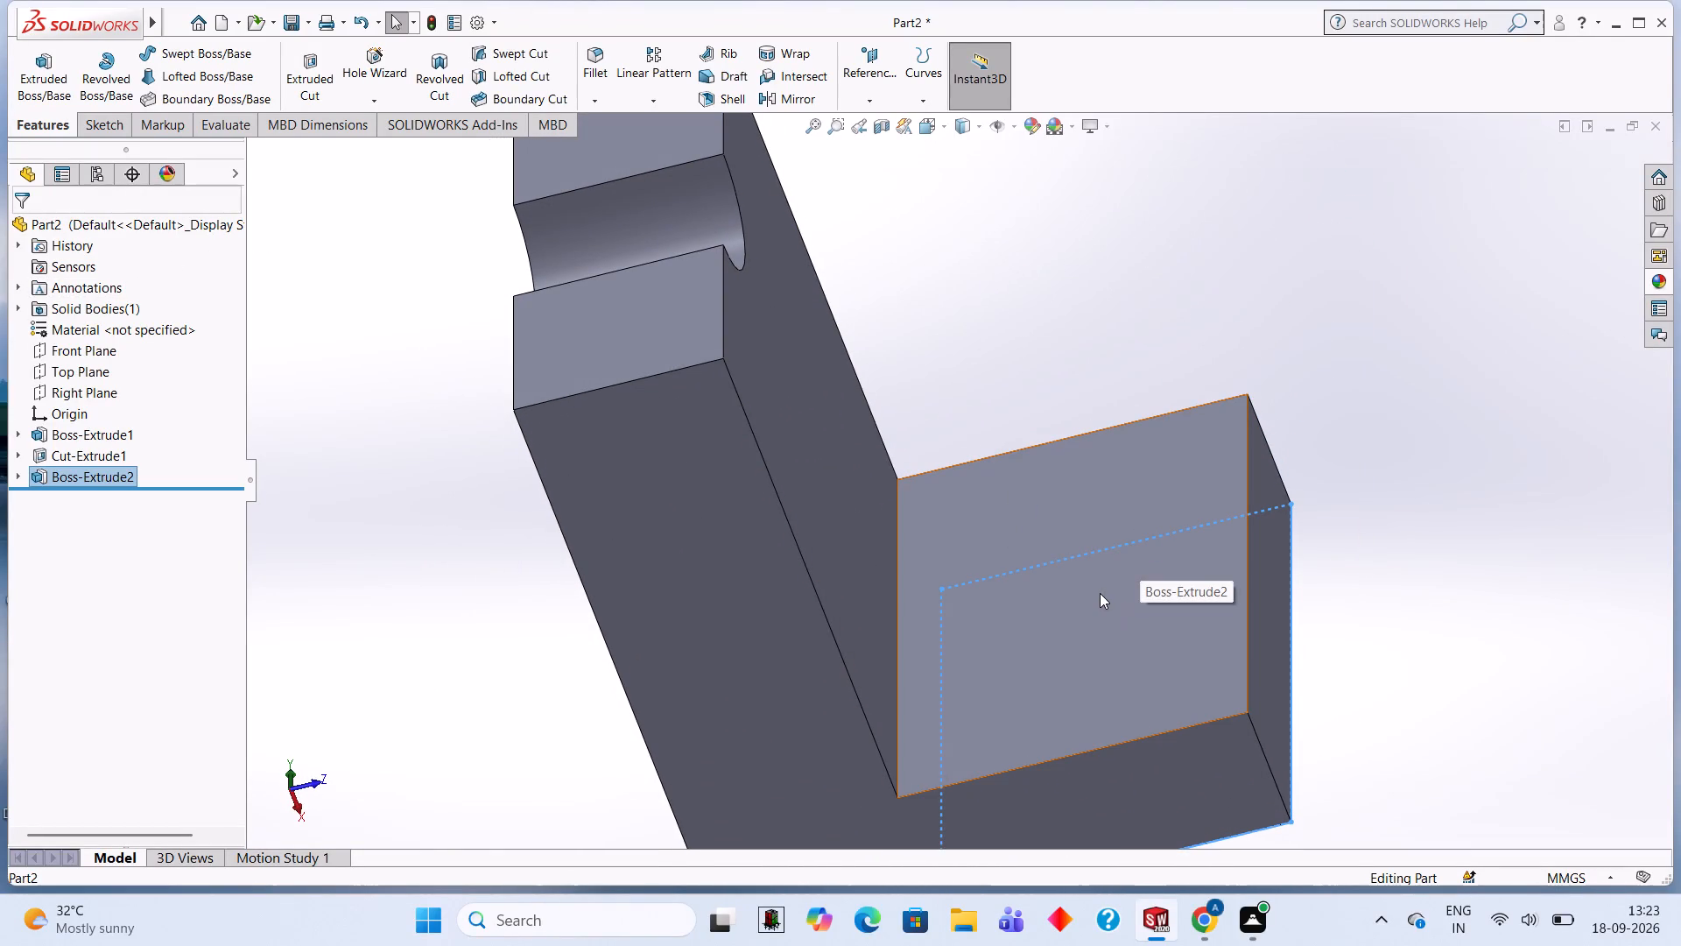
pyautogui.click(1171, 543)
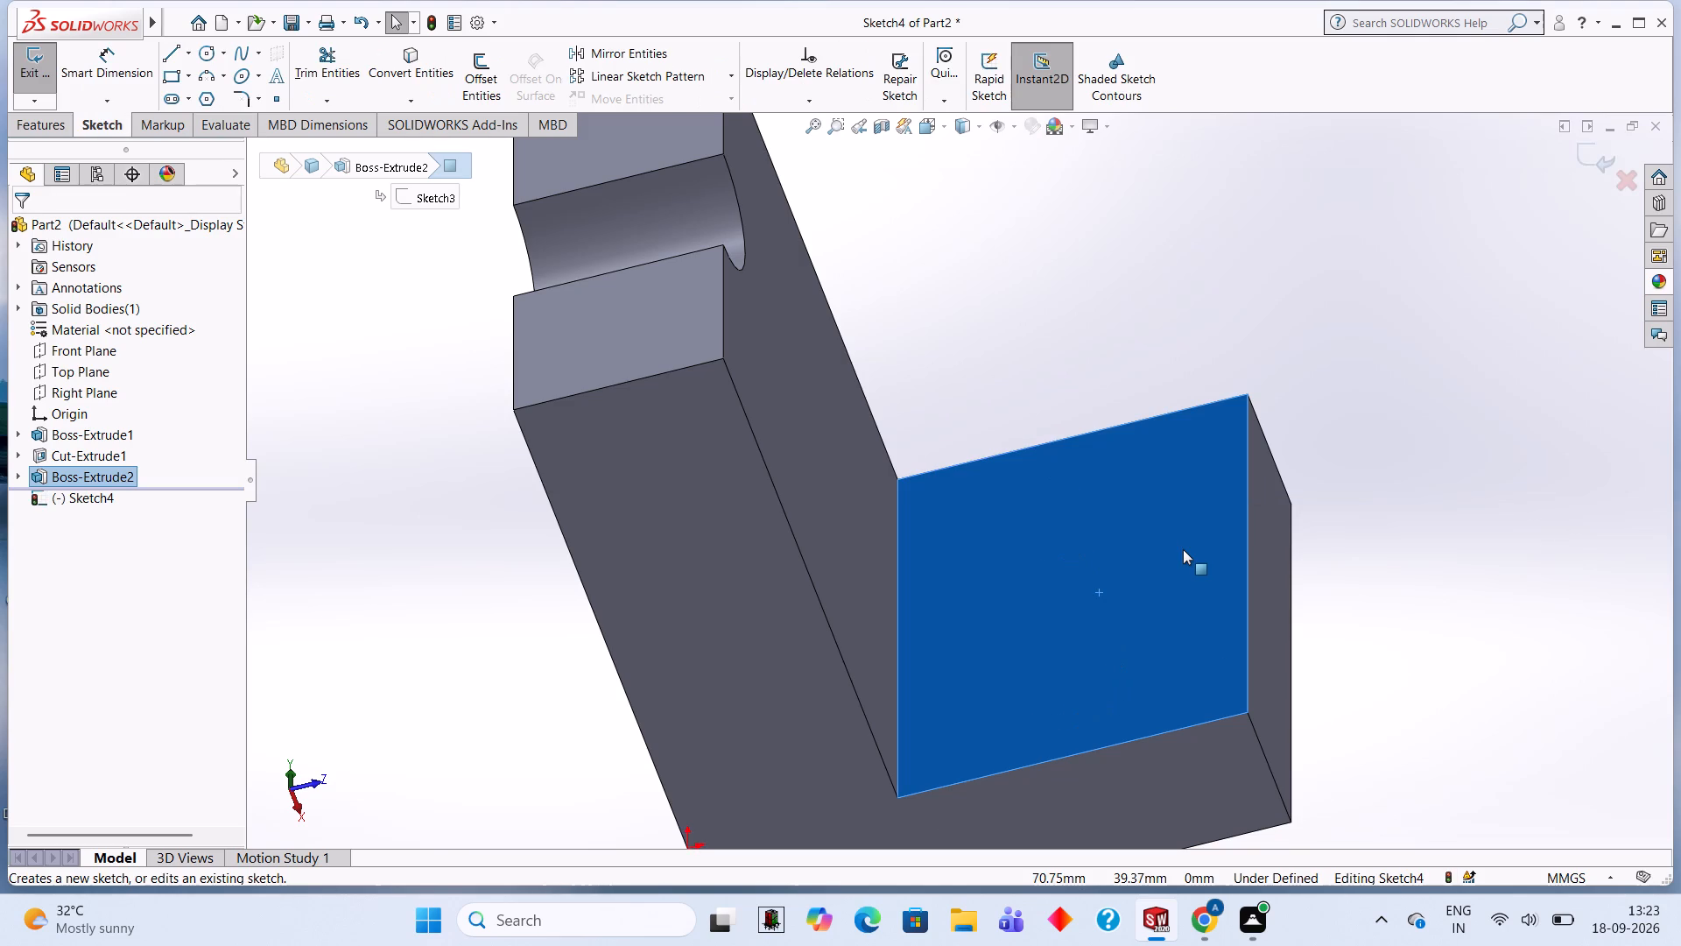
pyautogui.hotkey('ctrl', '8')
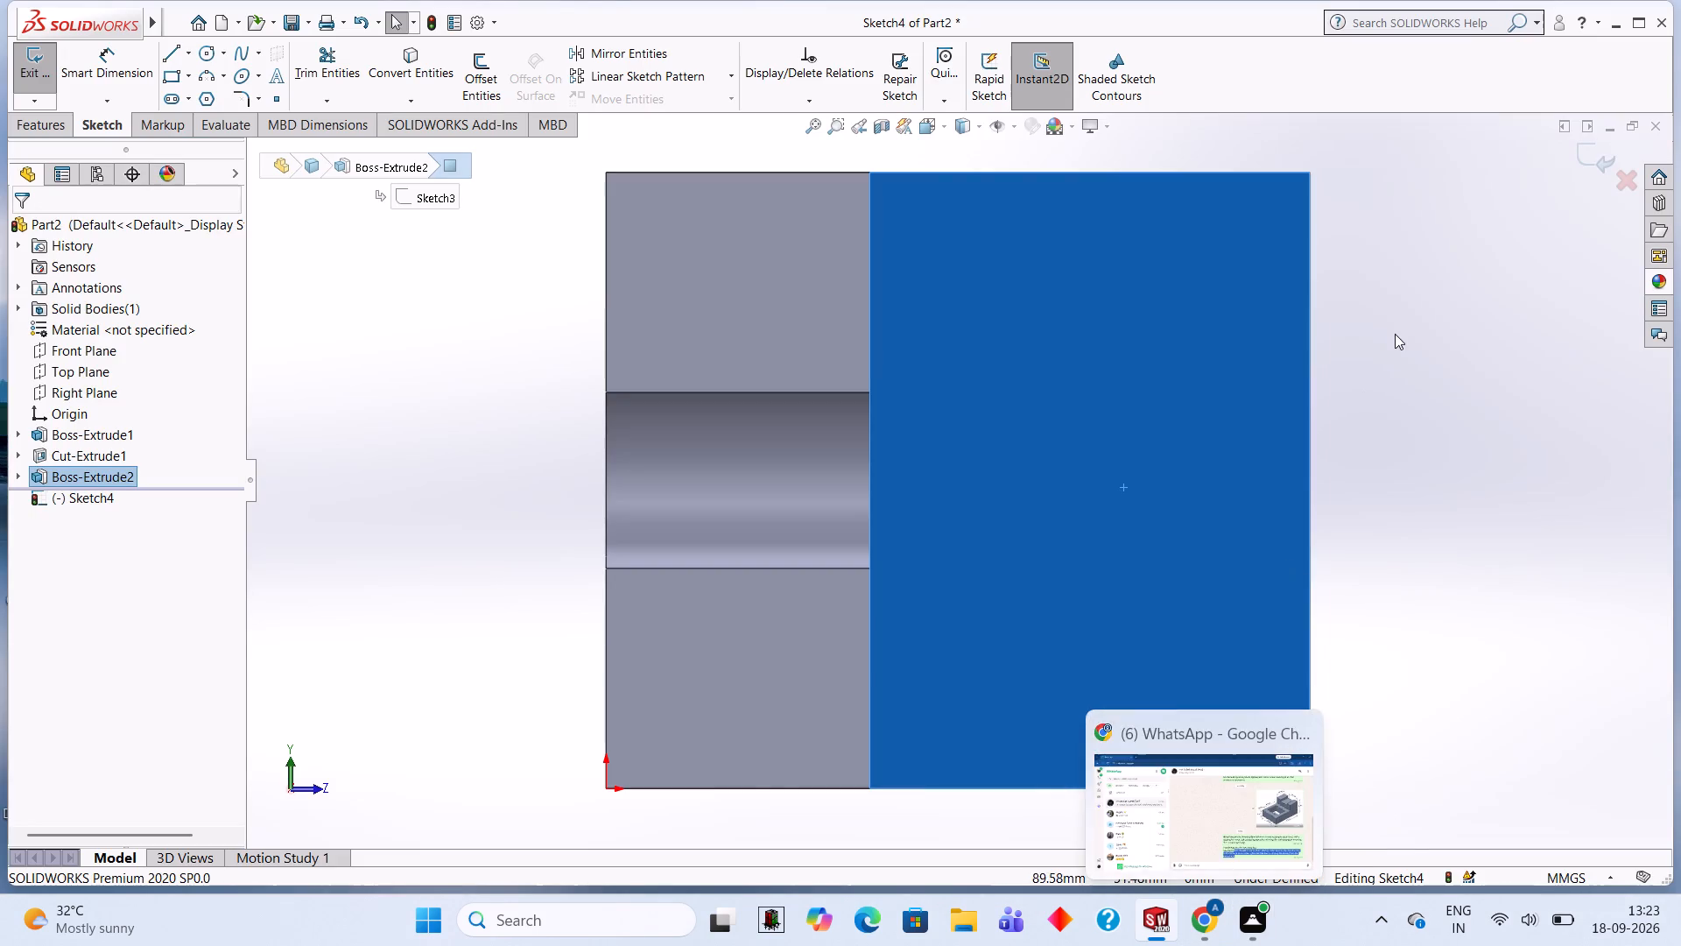
pyautogui.click(1422, 335)
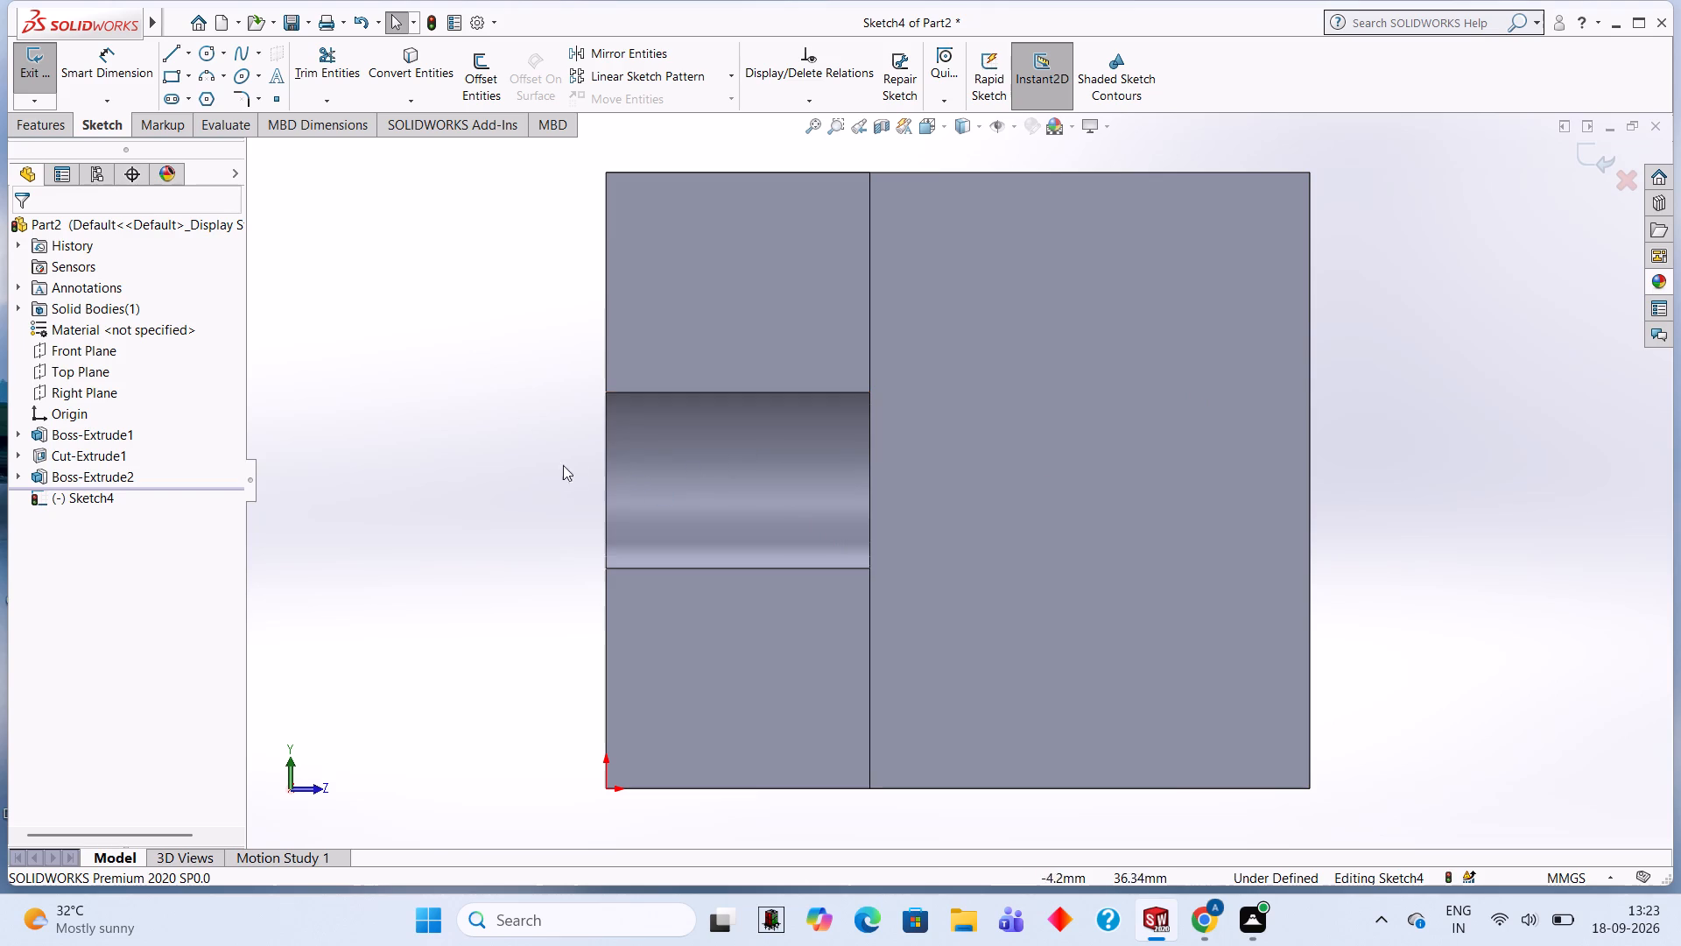
pyautogui.click(211, 53)
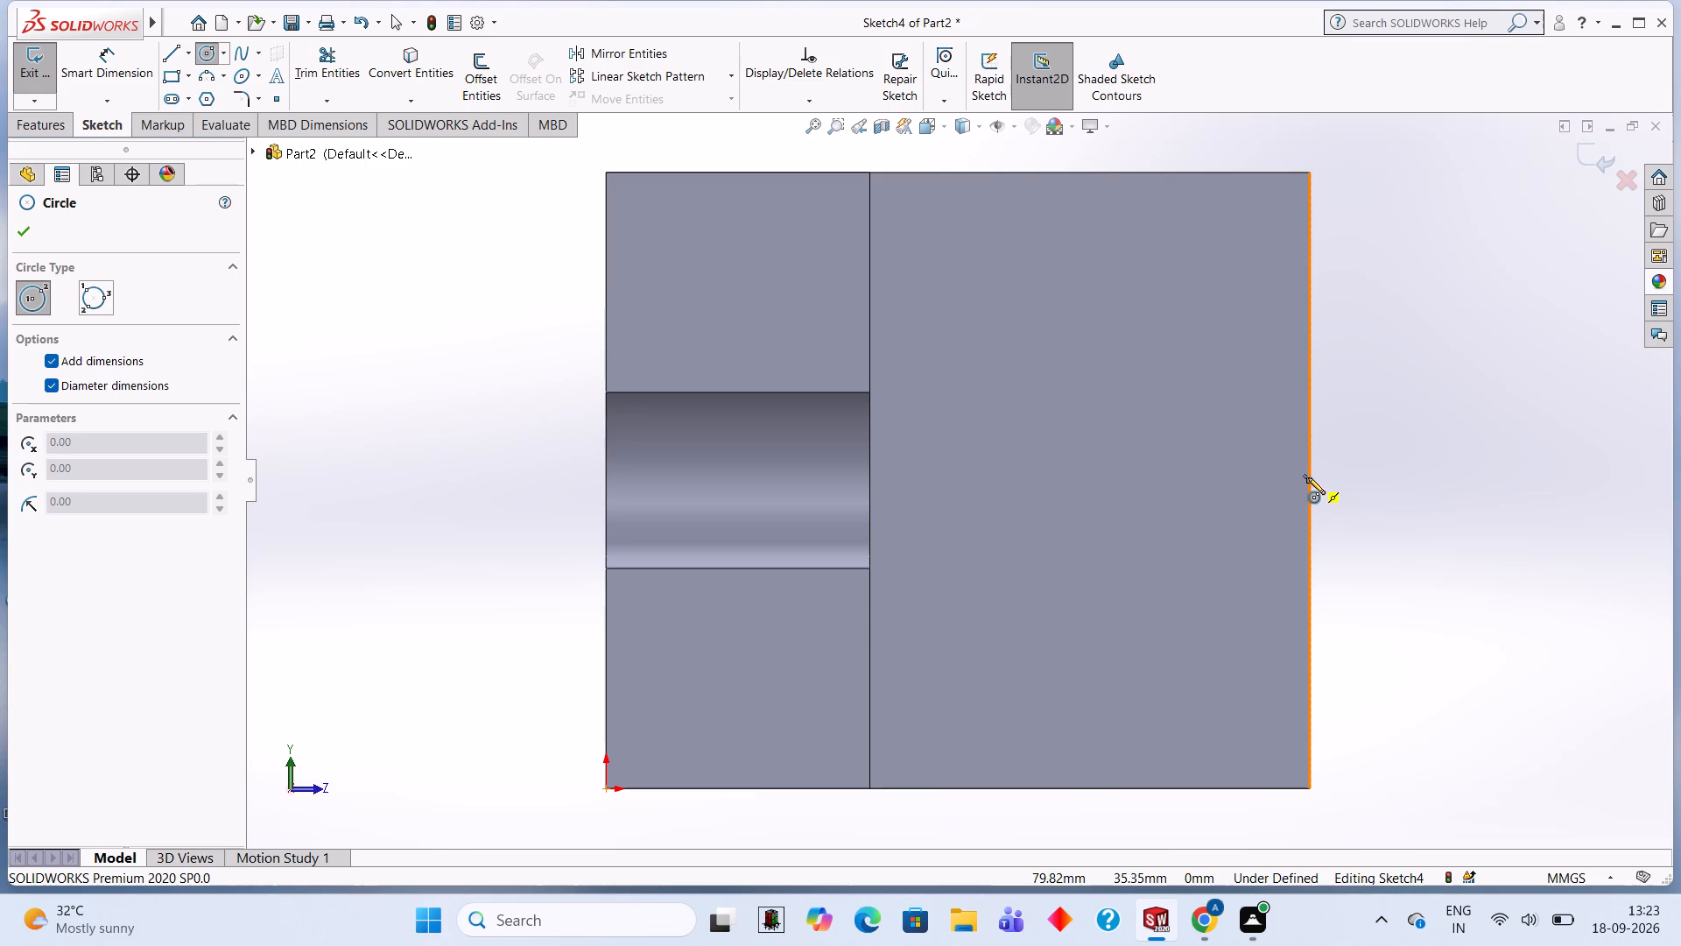
pyautogui.click(1090, 481)
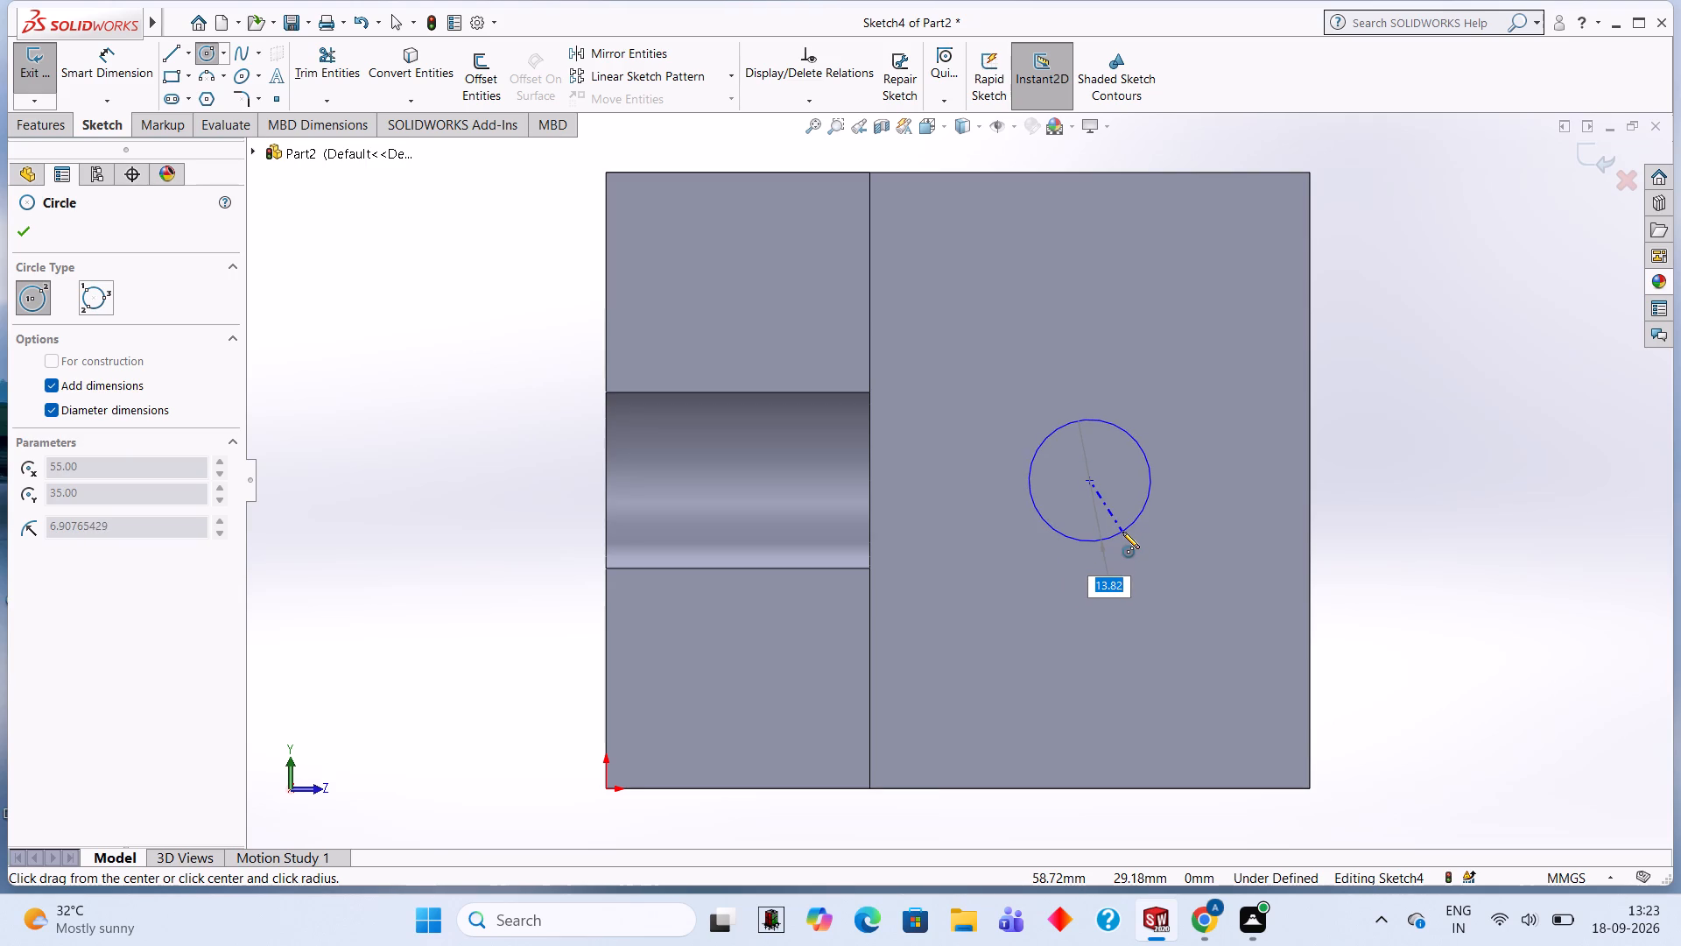
pyautogui.write('40')
pyautogui.press('Return')
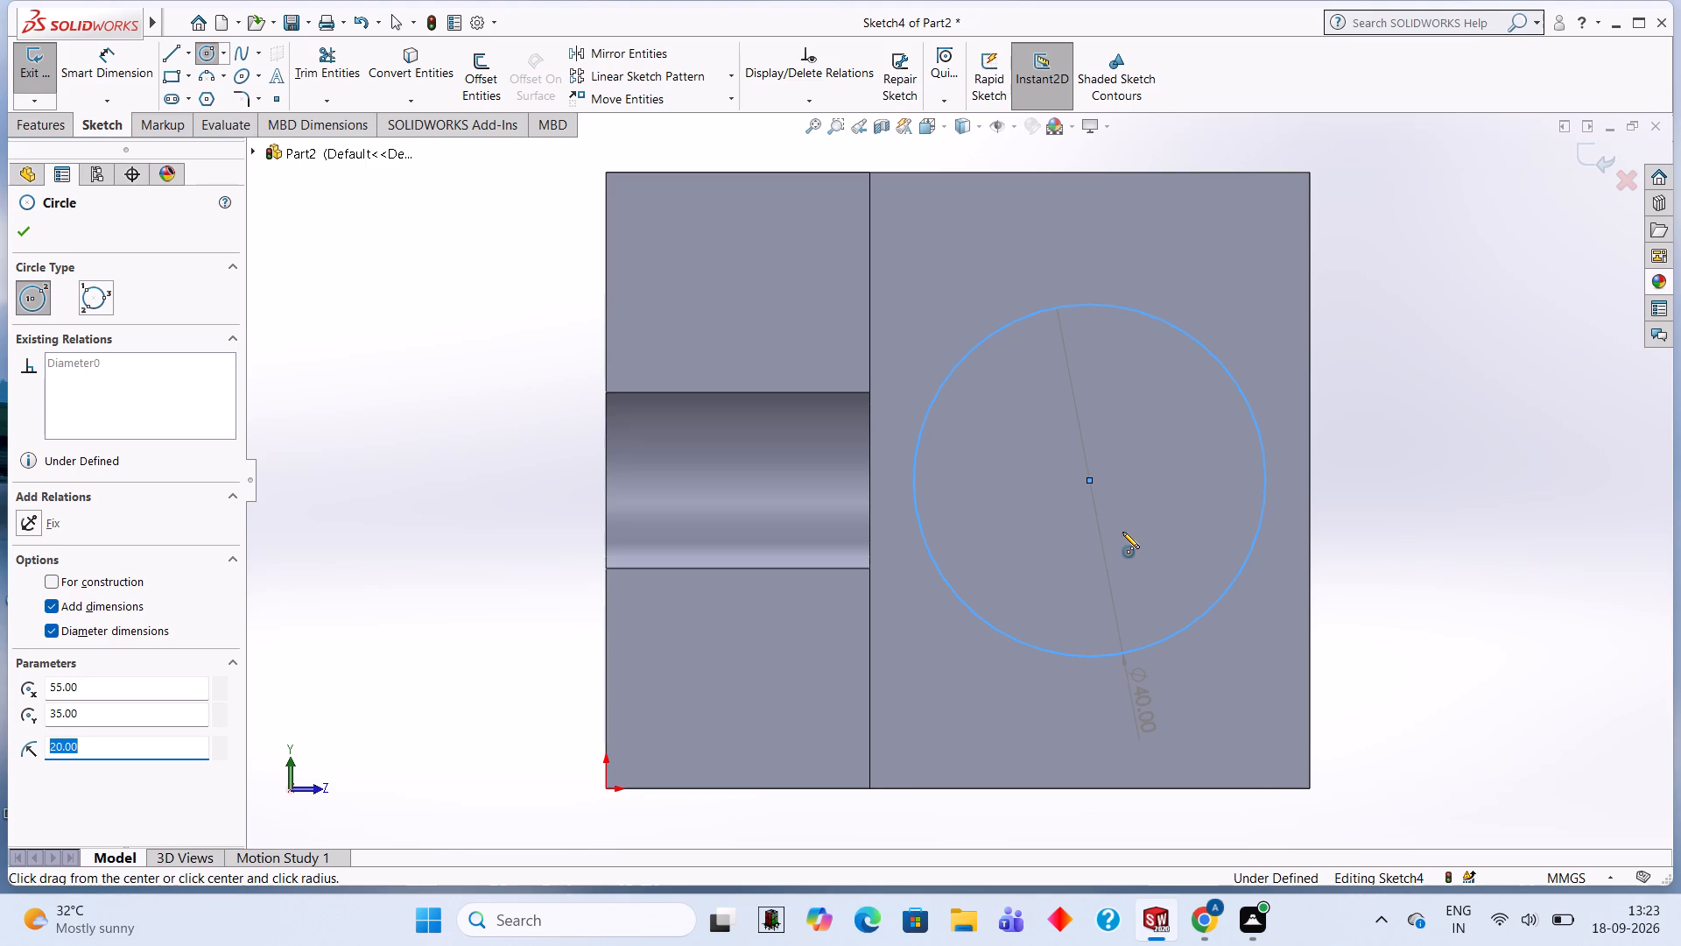
pyautogui.click(1088, 480)
pyautogui.write('20')
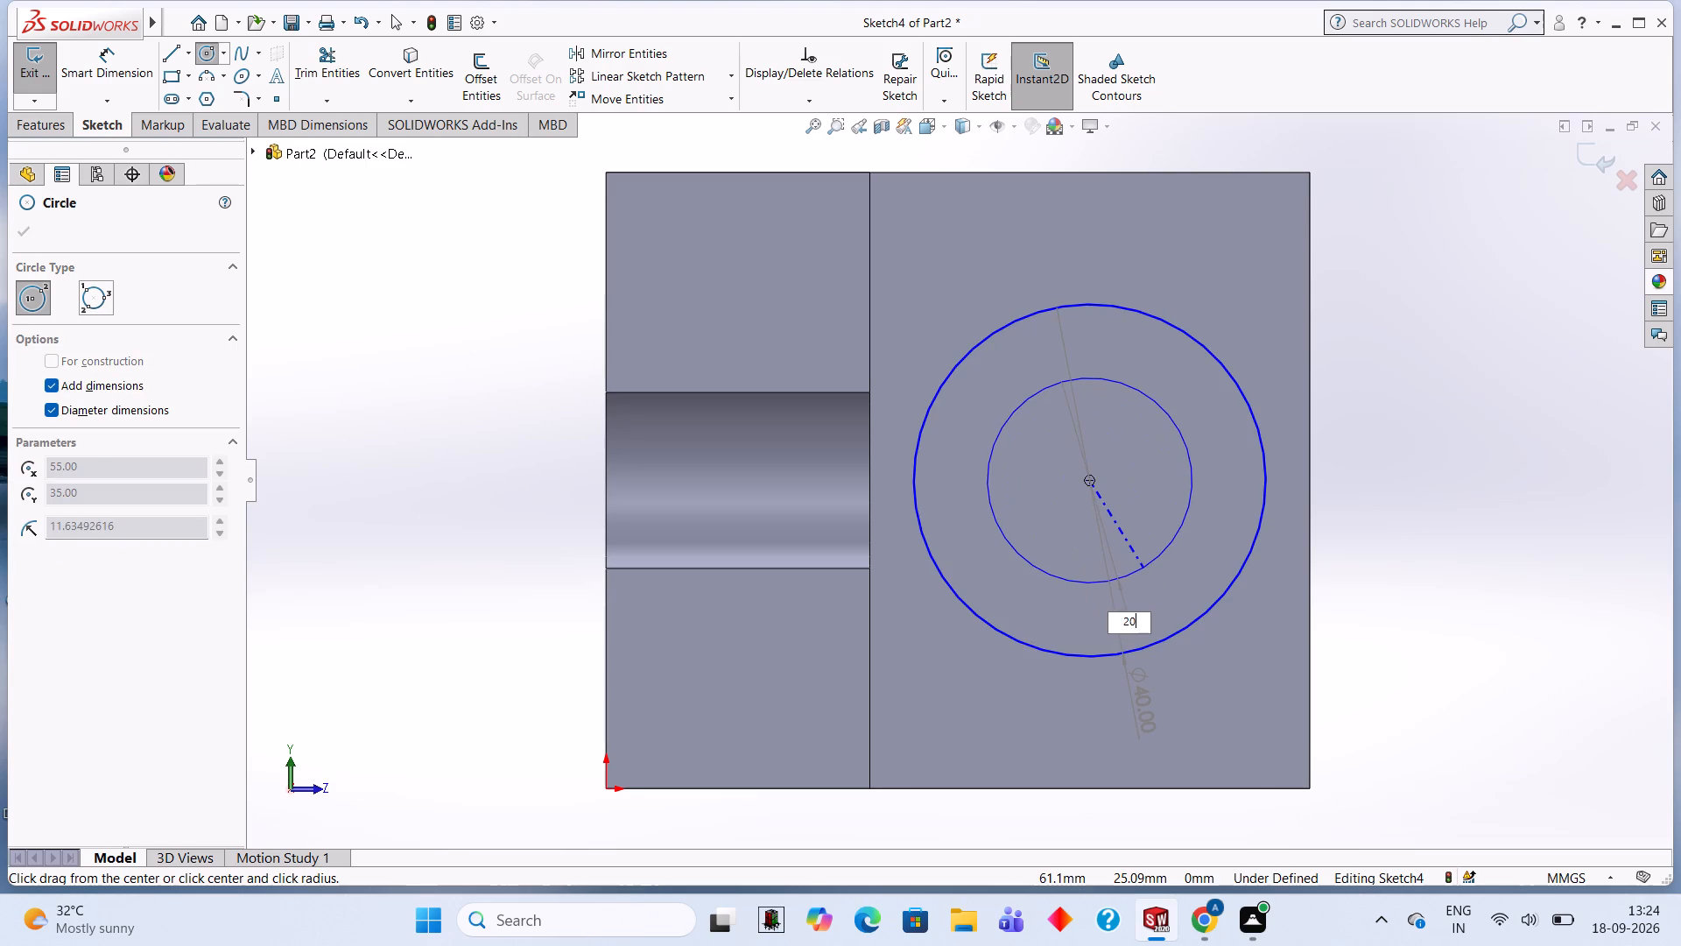
pyautogui.press('Return')
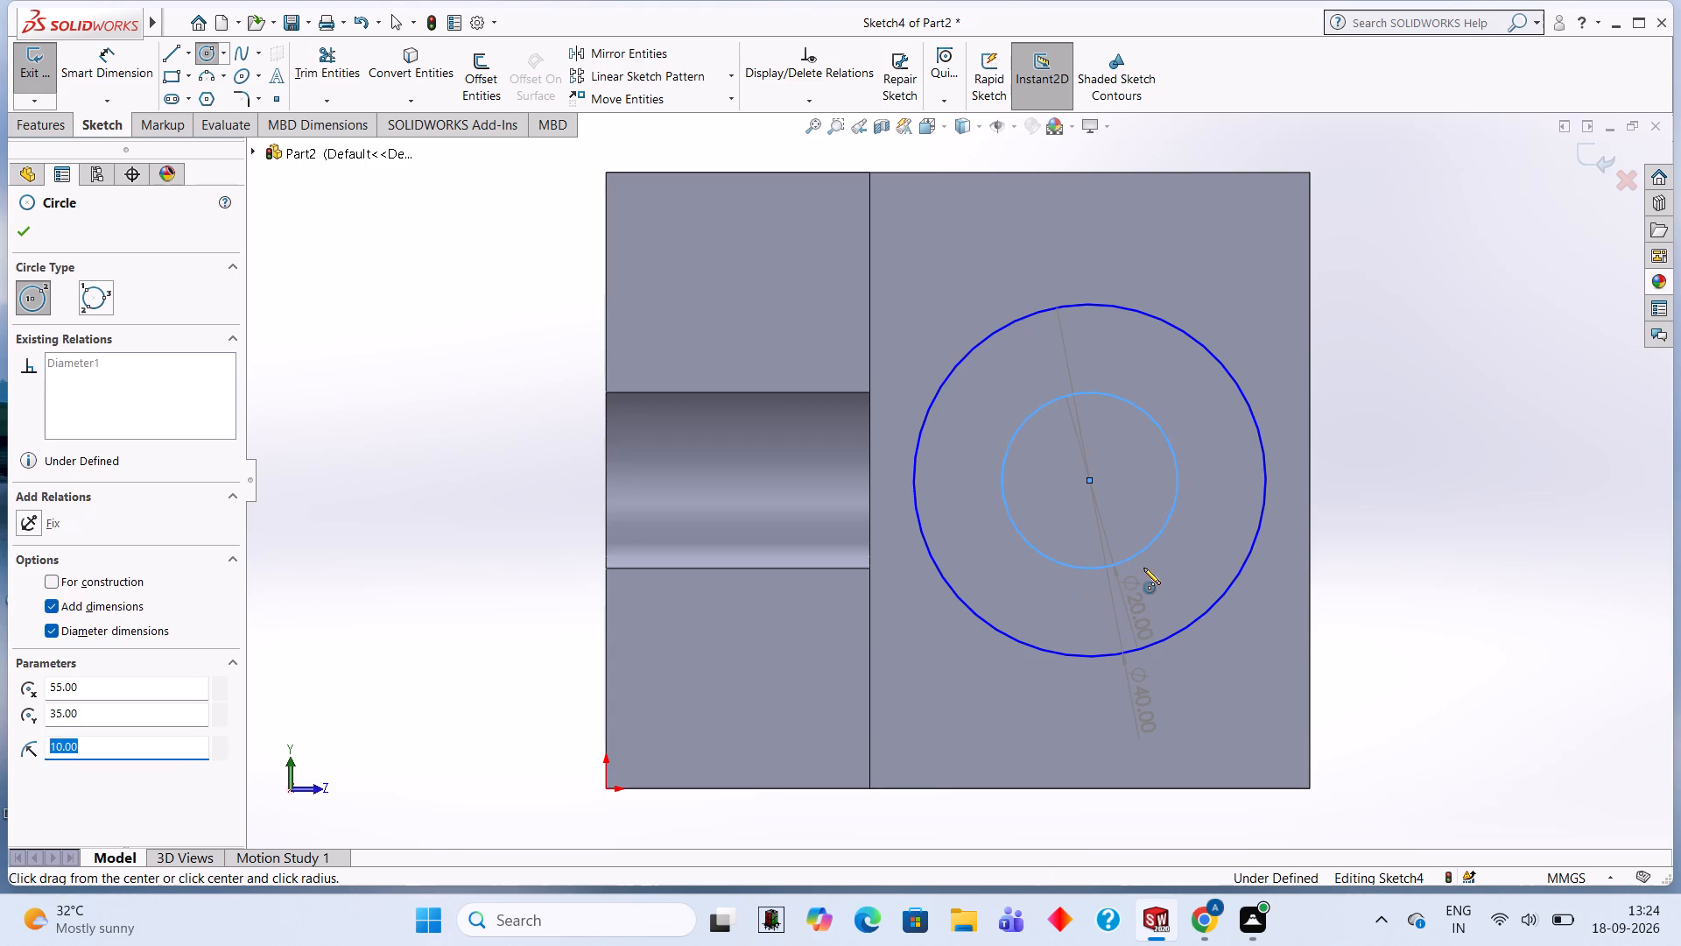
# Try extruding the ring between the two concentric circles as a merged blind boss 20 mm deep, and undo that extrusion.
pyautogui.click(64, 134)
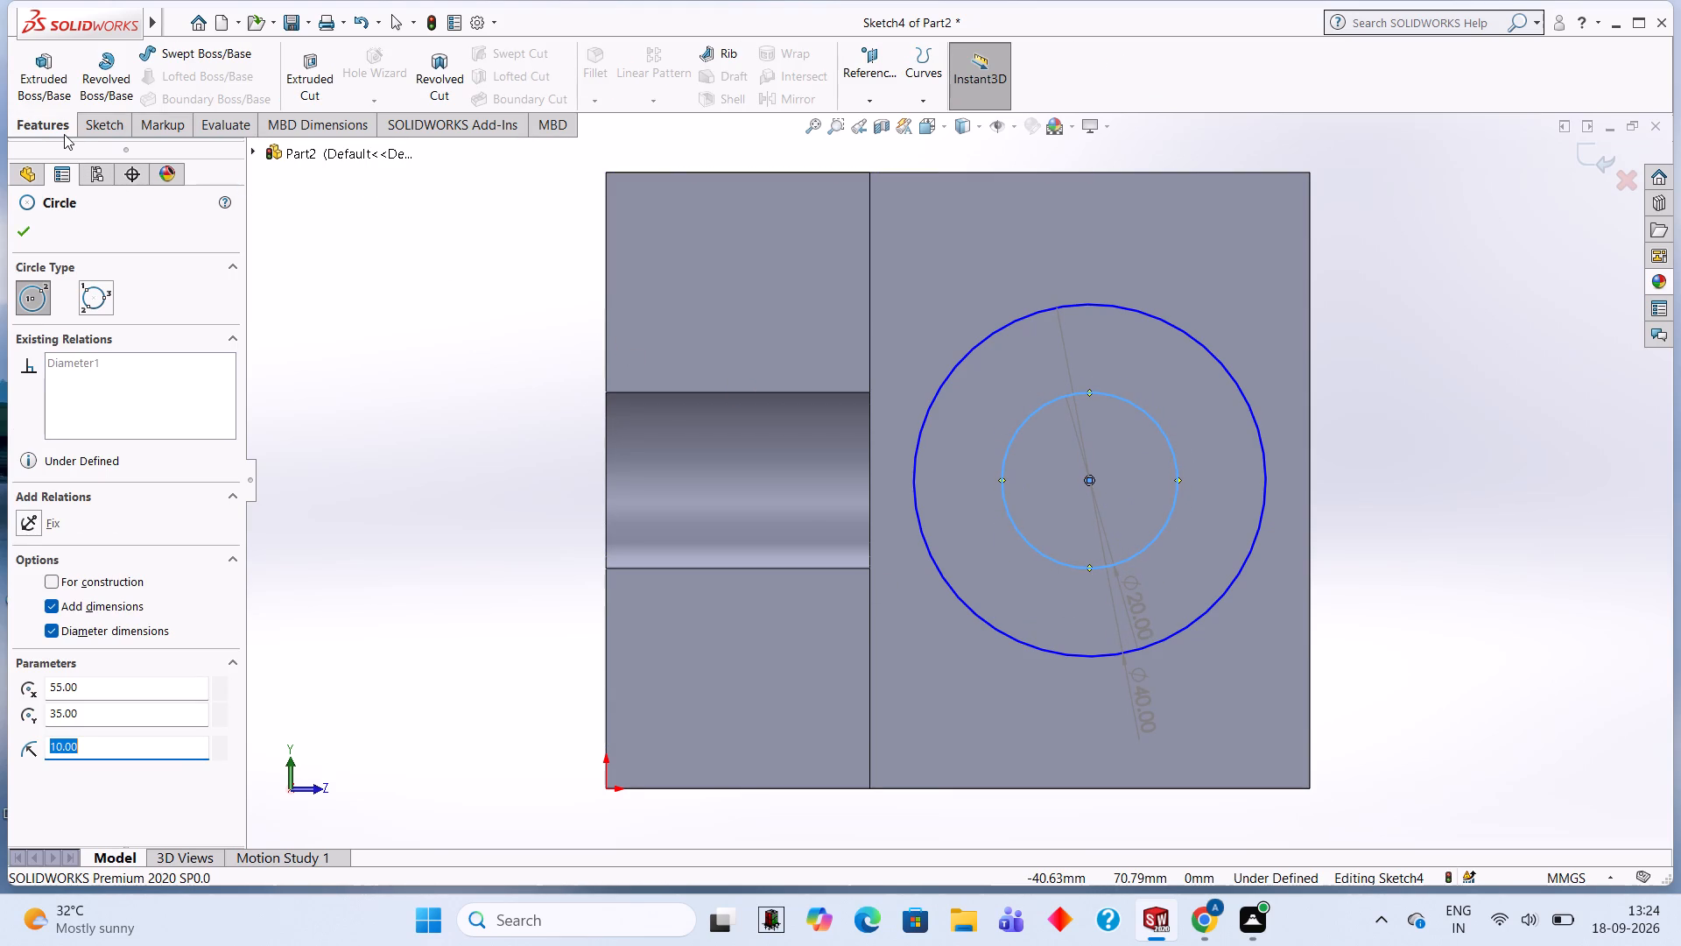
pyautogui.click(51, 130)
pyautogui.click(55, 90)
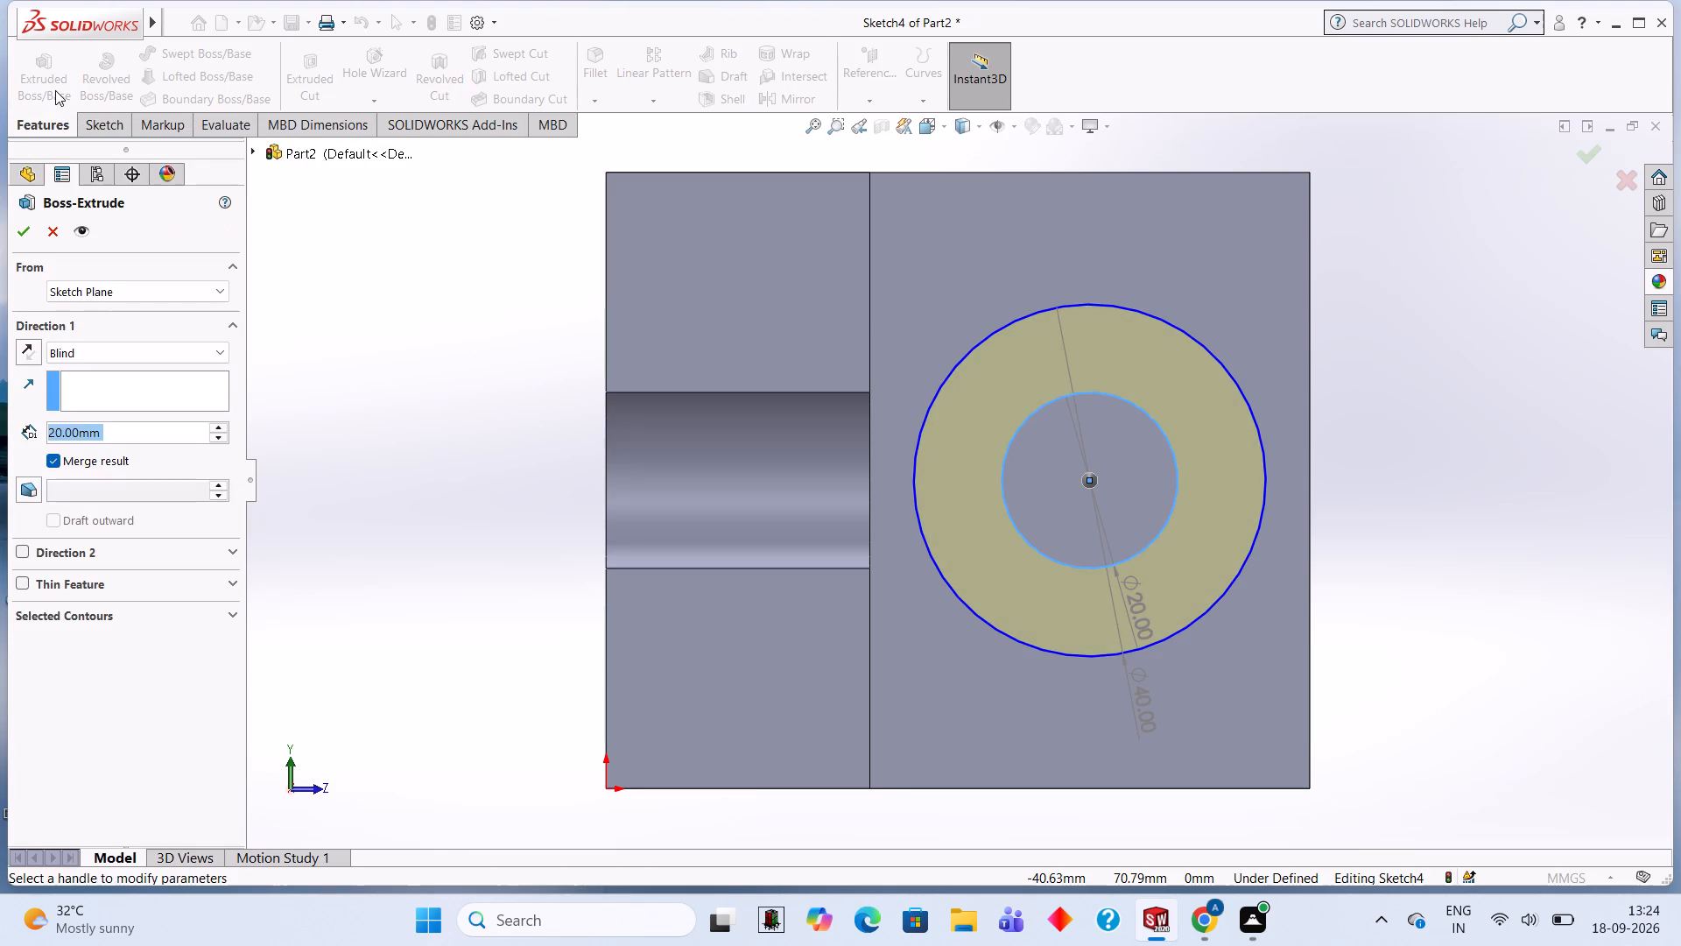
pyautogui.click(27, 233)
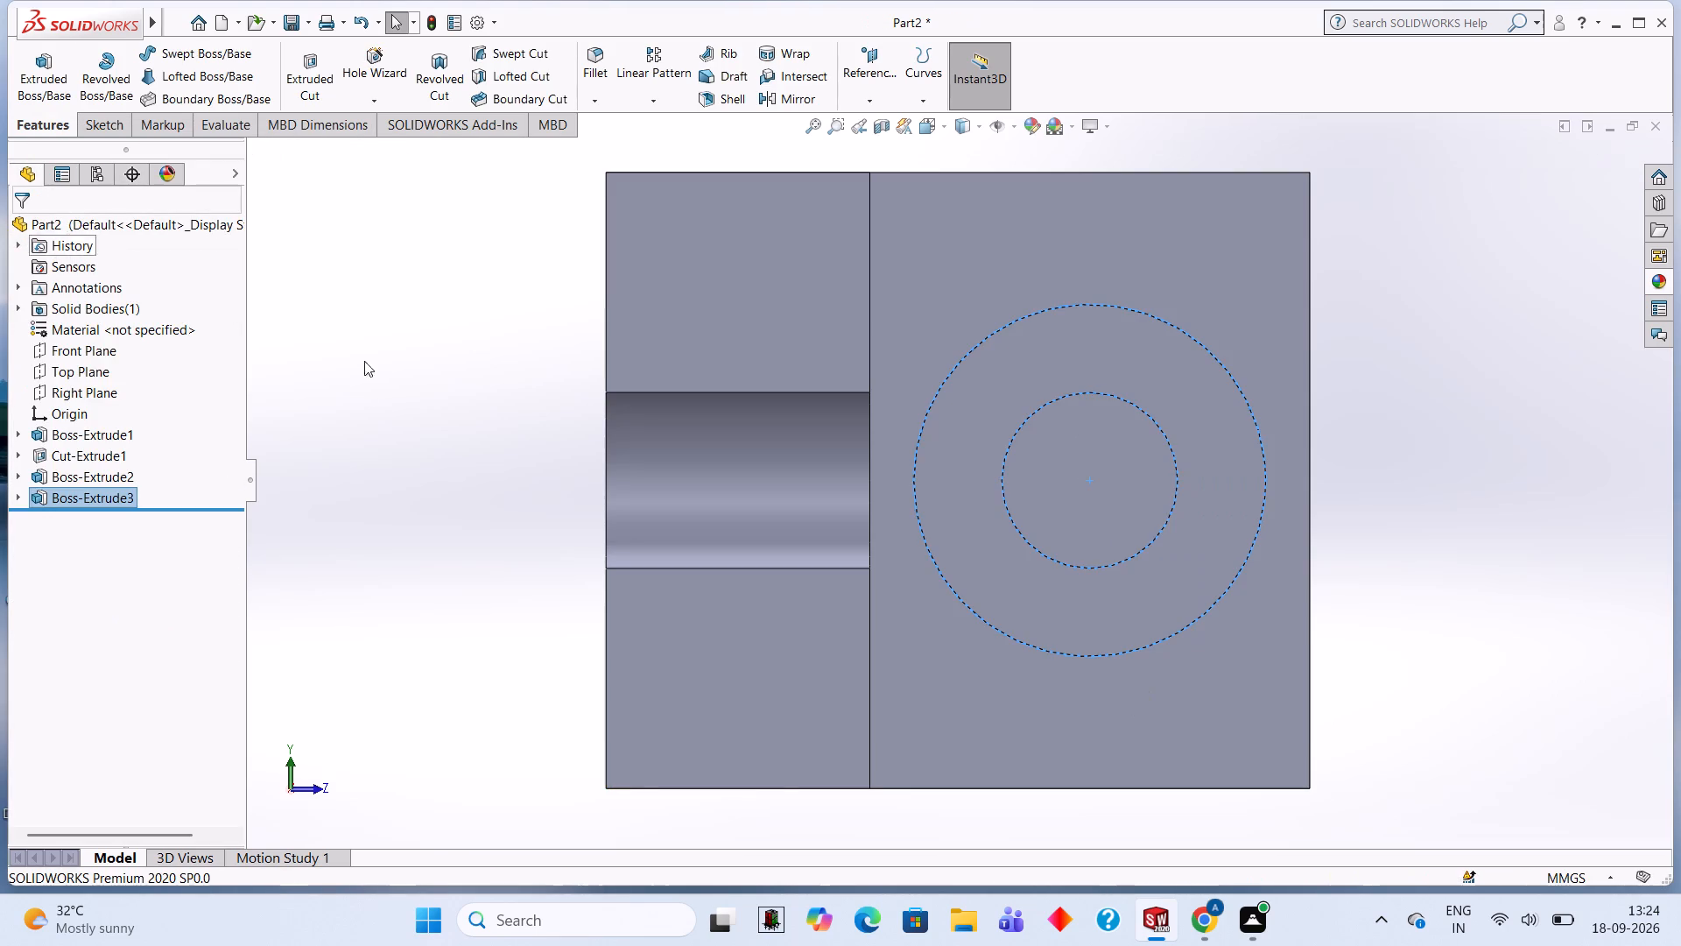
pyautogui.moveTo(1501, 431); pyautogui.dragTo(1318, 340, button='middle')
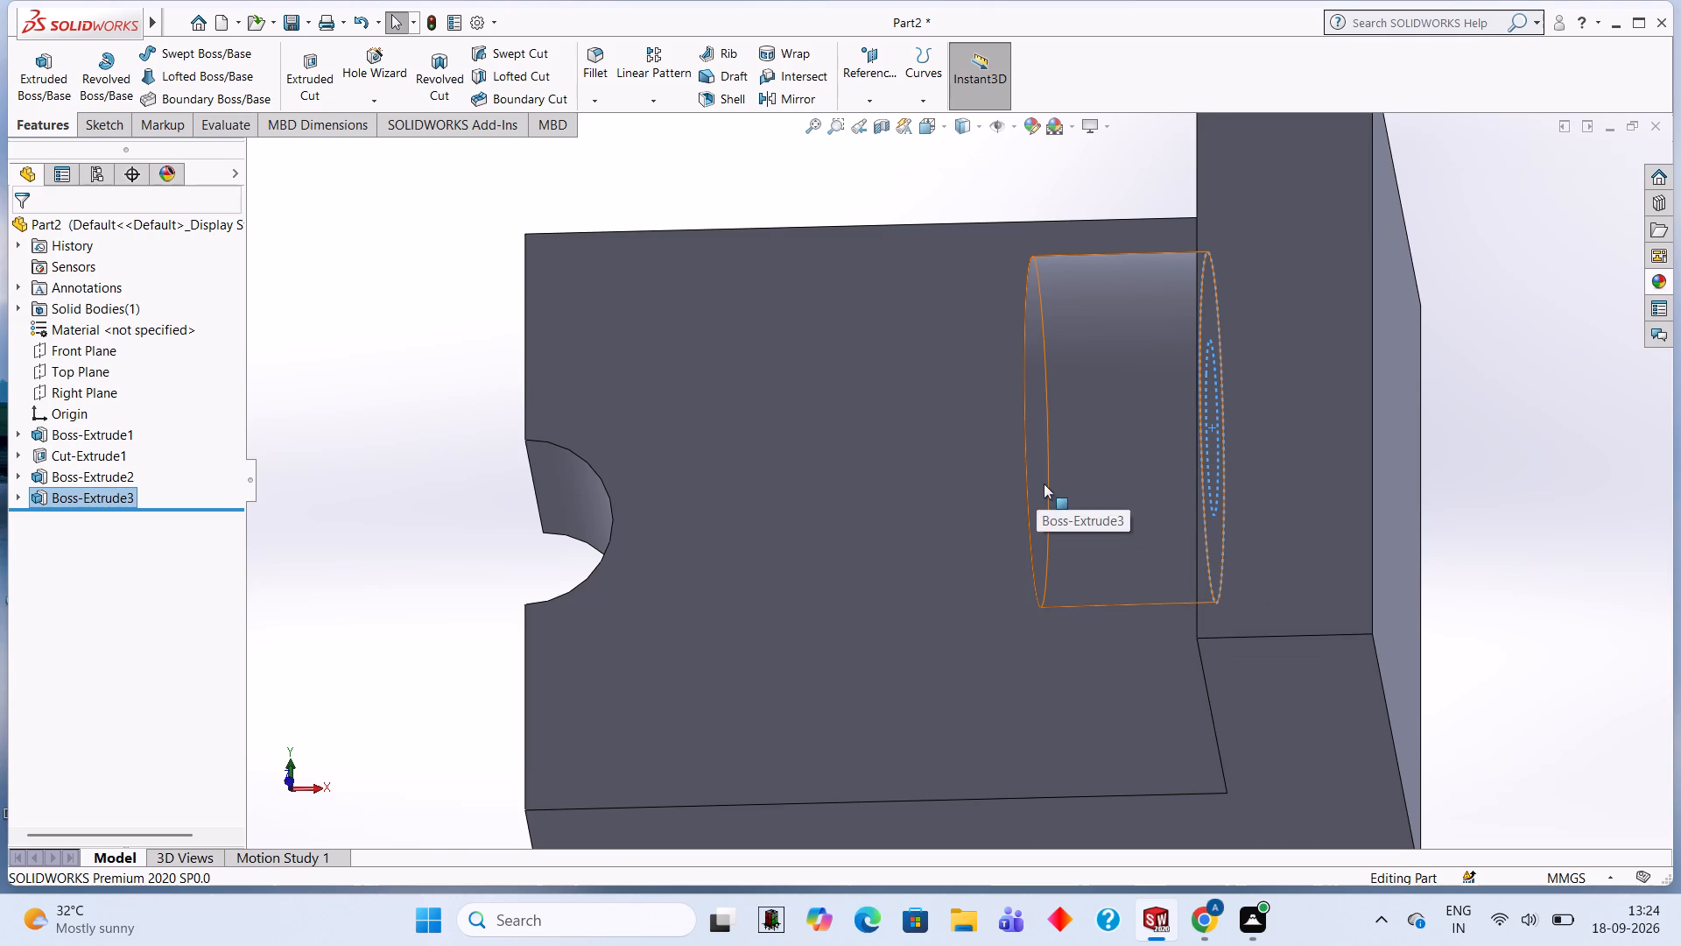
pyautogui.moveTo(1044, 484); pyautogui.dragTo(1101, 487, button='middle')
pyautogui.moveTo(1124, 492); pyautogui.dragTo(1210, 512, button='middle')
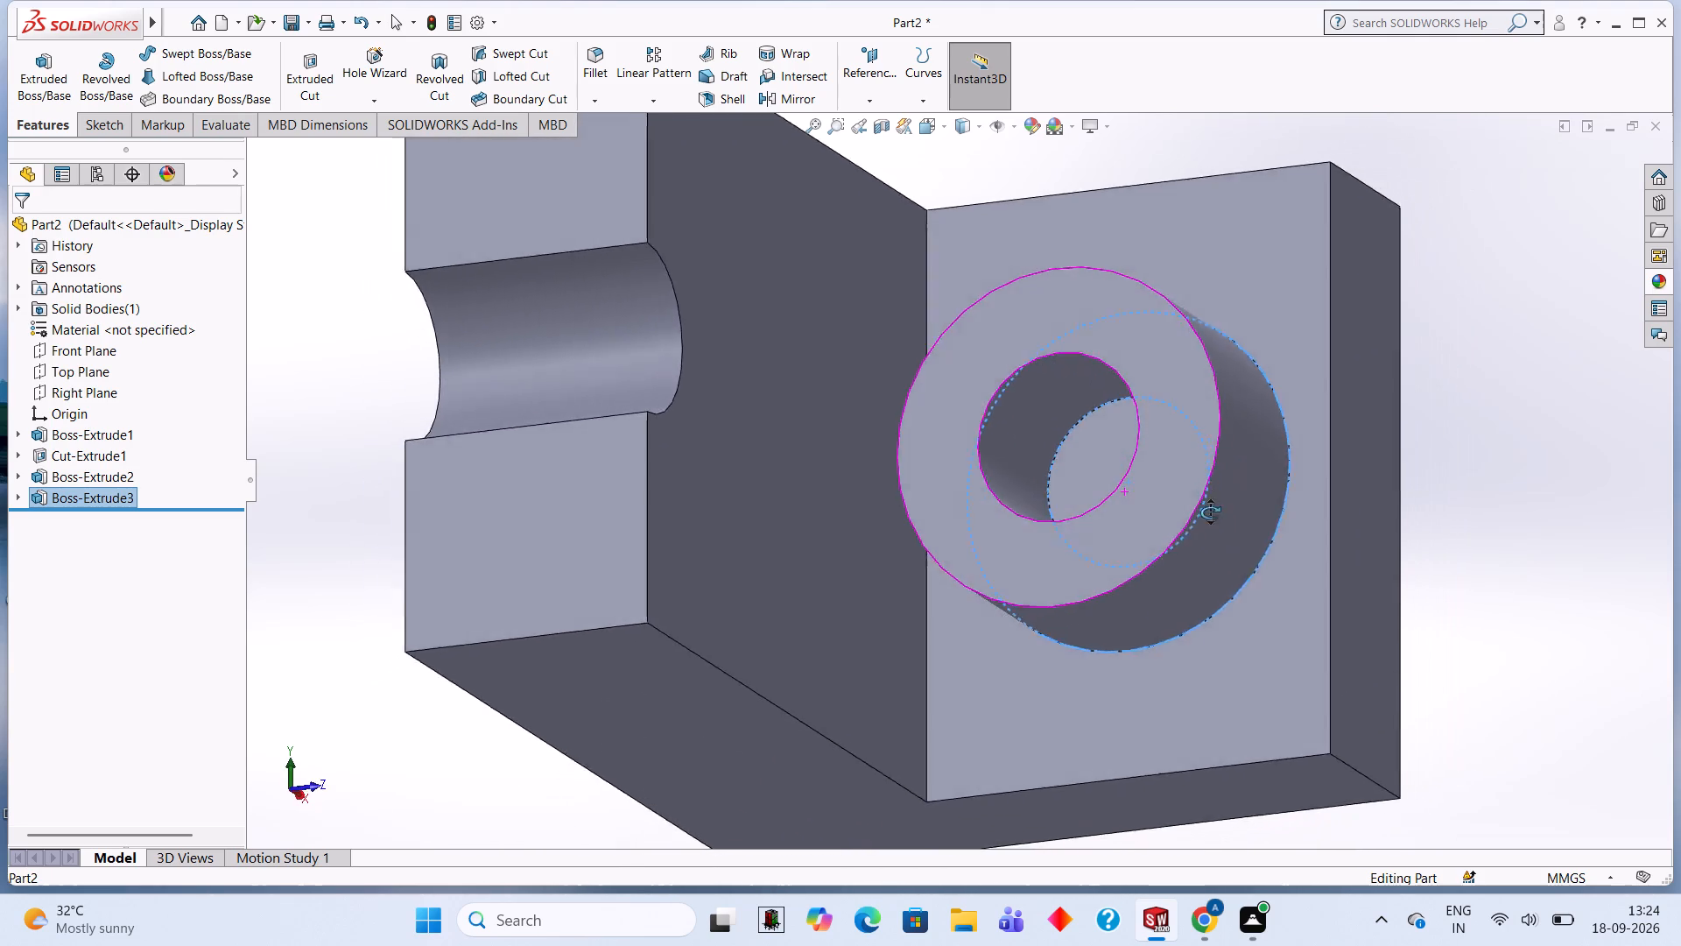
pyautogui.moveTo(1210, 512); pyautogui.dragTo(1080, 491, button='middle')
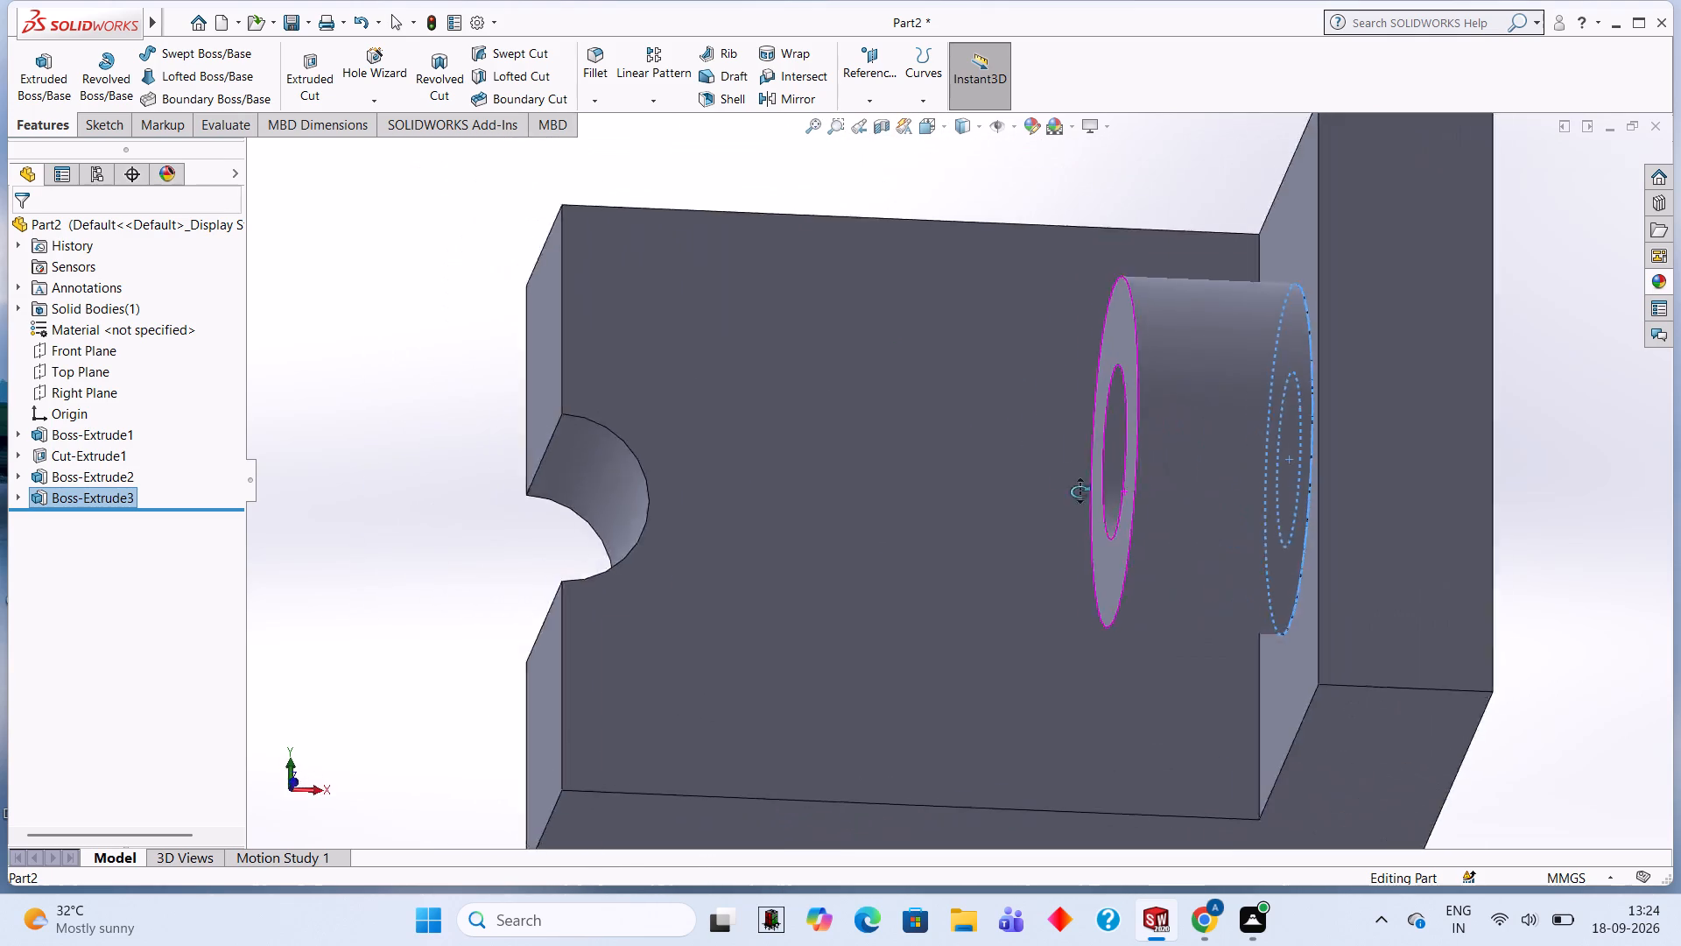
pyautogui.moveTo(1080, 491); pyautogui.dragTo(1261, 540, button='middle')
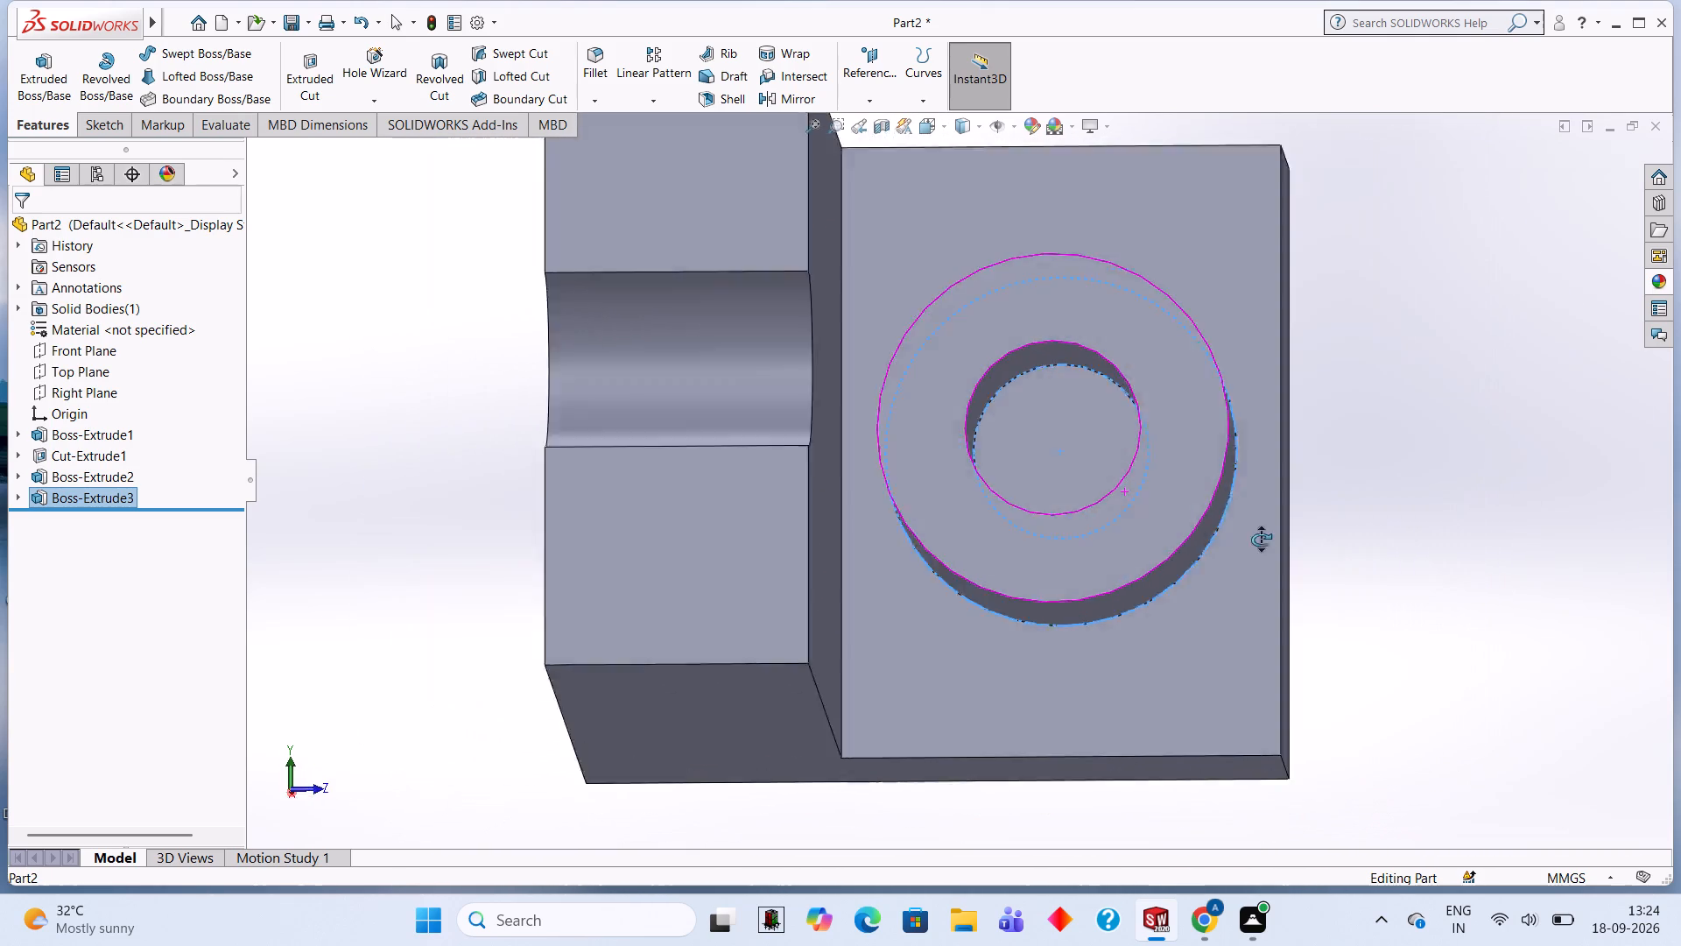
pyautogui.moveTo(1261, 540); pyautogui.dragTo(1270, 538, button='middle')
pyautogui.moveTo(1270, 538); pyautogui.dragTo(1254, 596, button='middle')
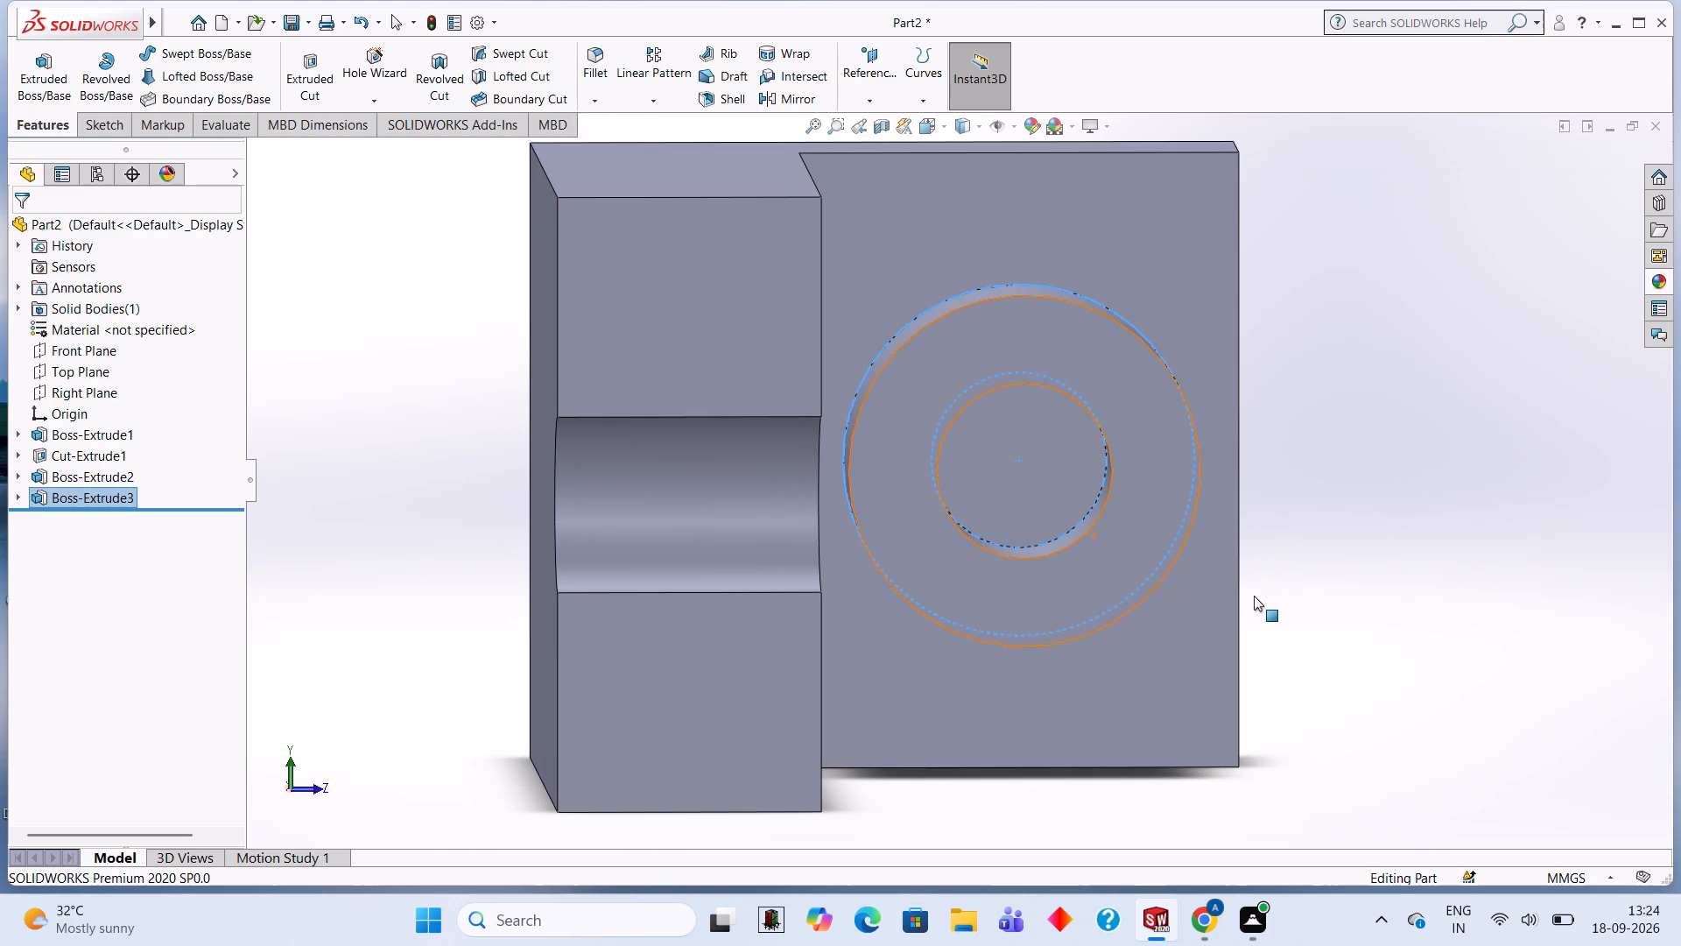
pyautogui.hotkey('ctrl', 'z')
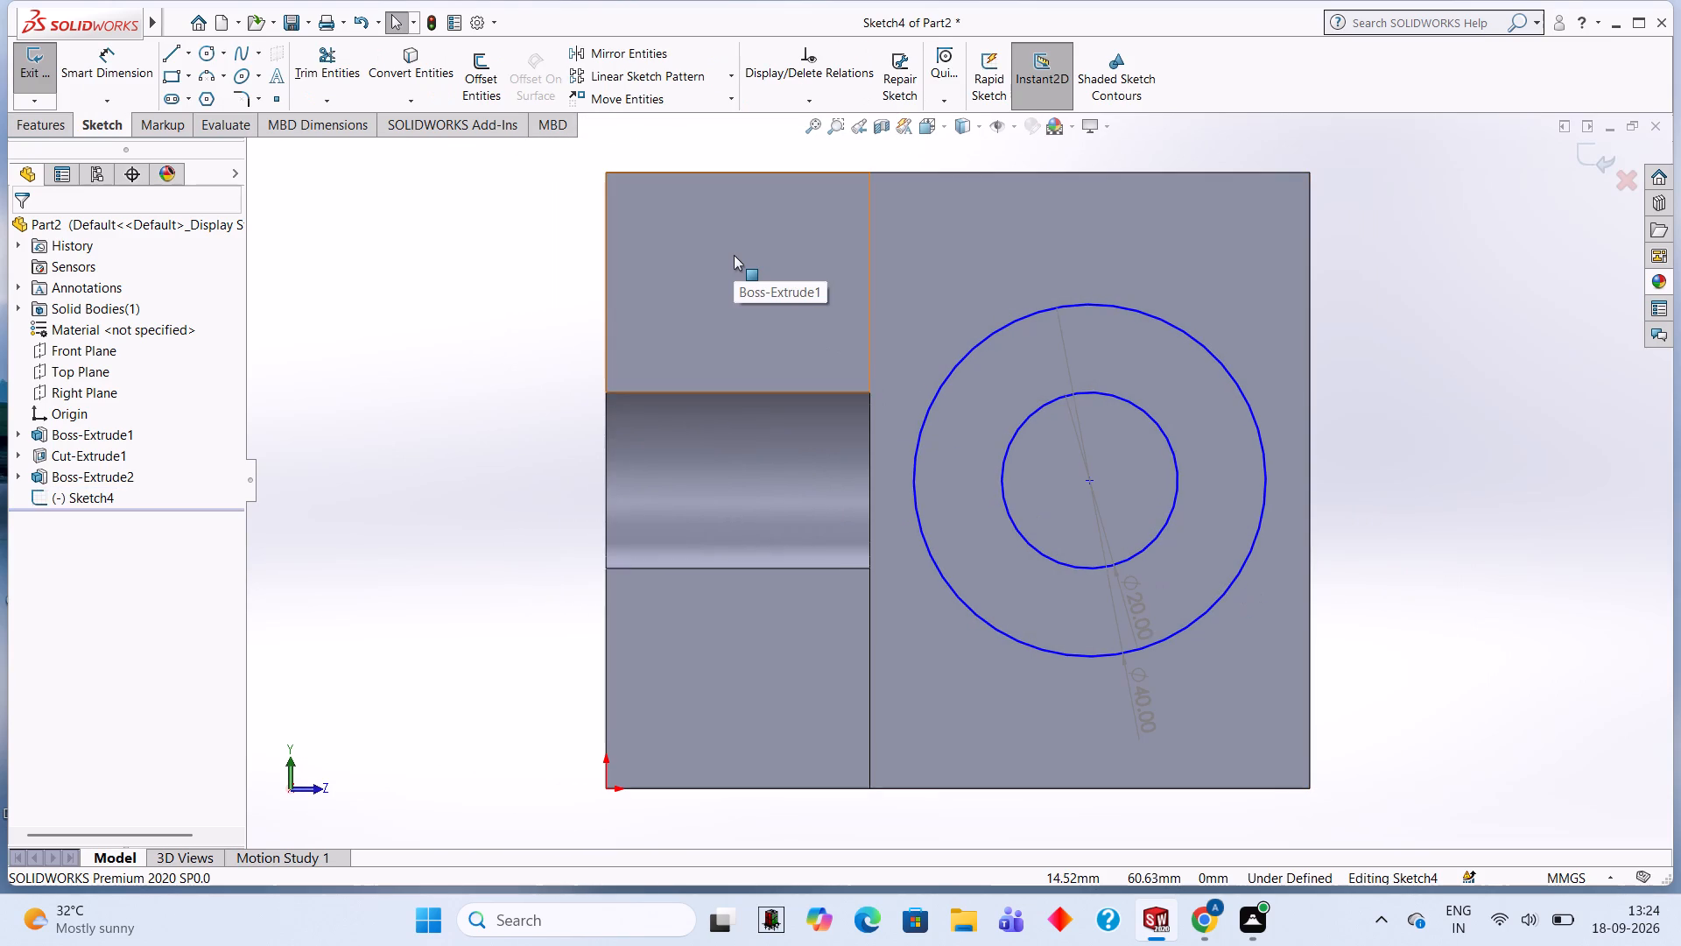
# Extrude the ring between the concentric circles as a merged blind boss 40 mm deep from the upright's inner face.
pyautogui.click(67, 117)
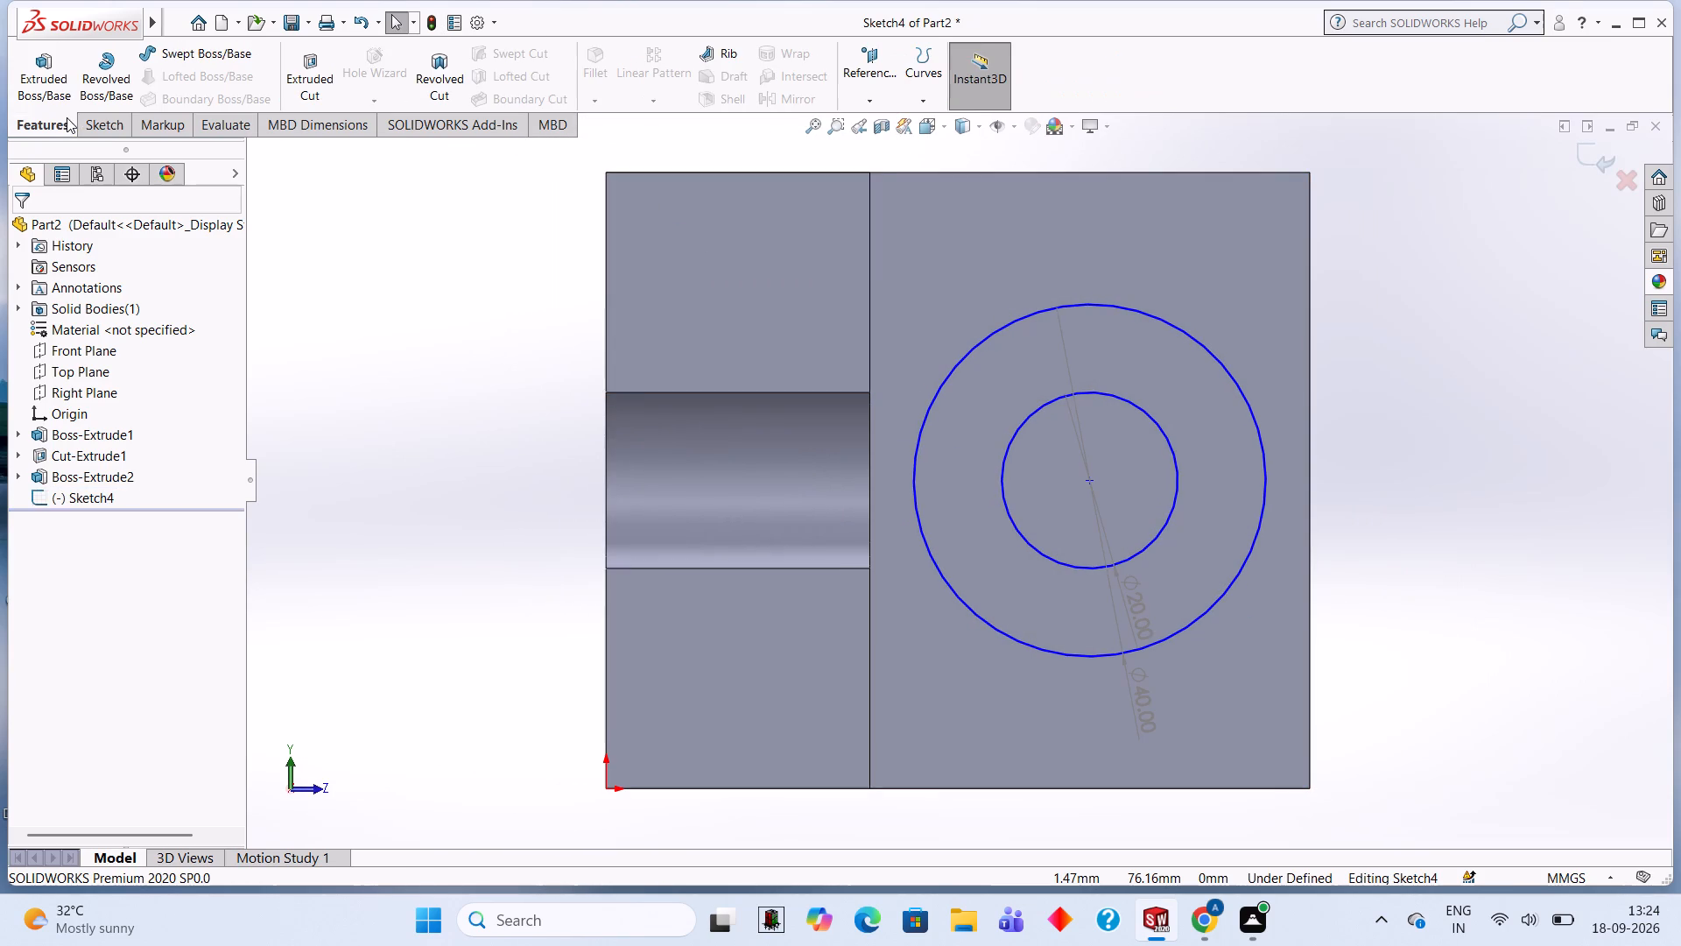
pyautogui.click(66, 77)
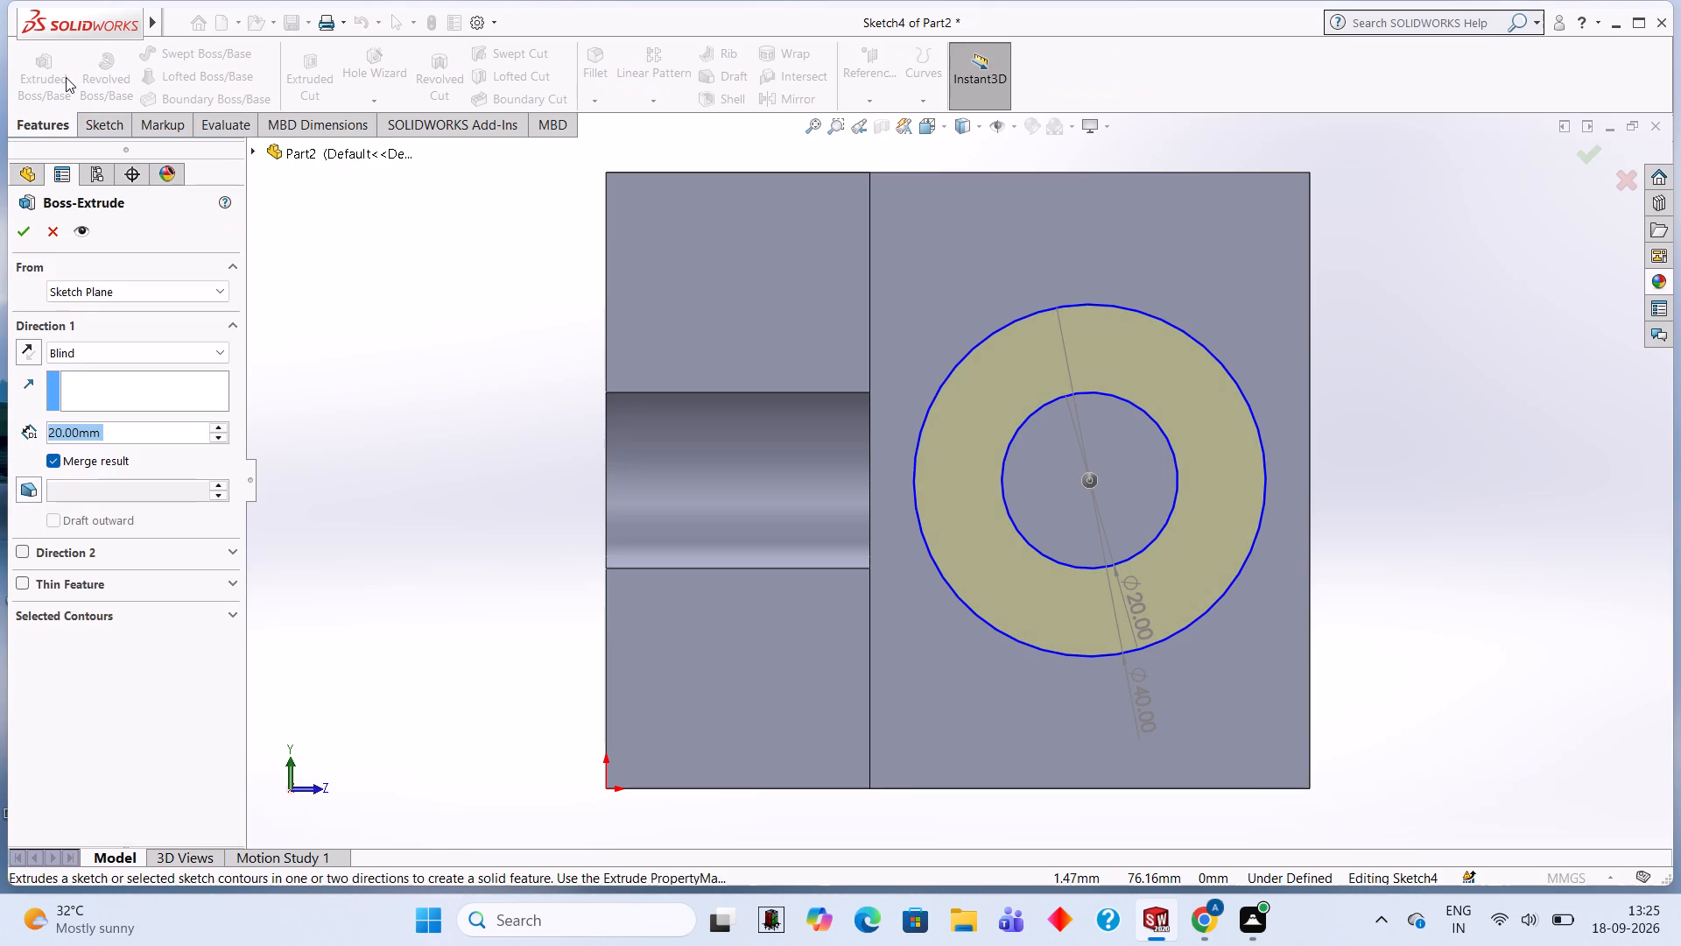
pyautogui.write('40')
pyautogui.press('Return')
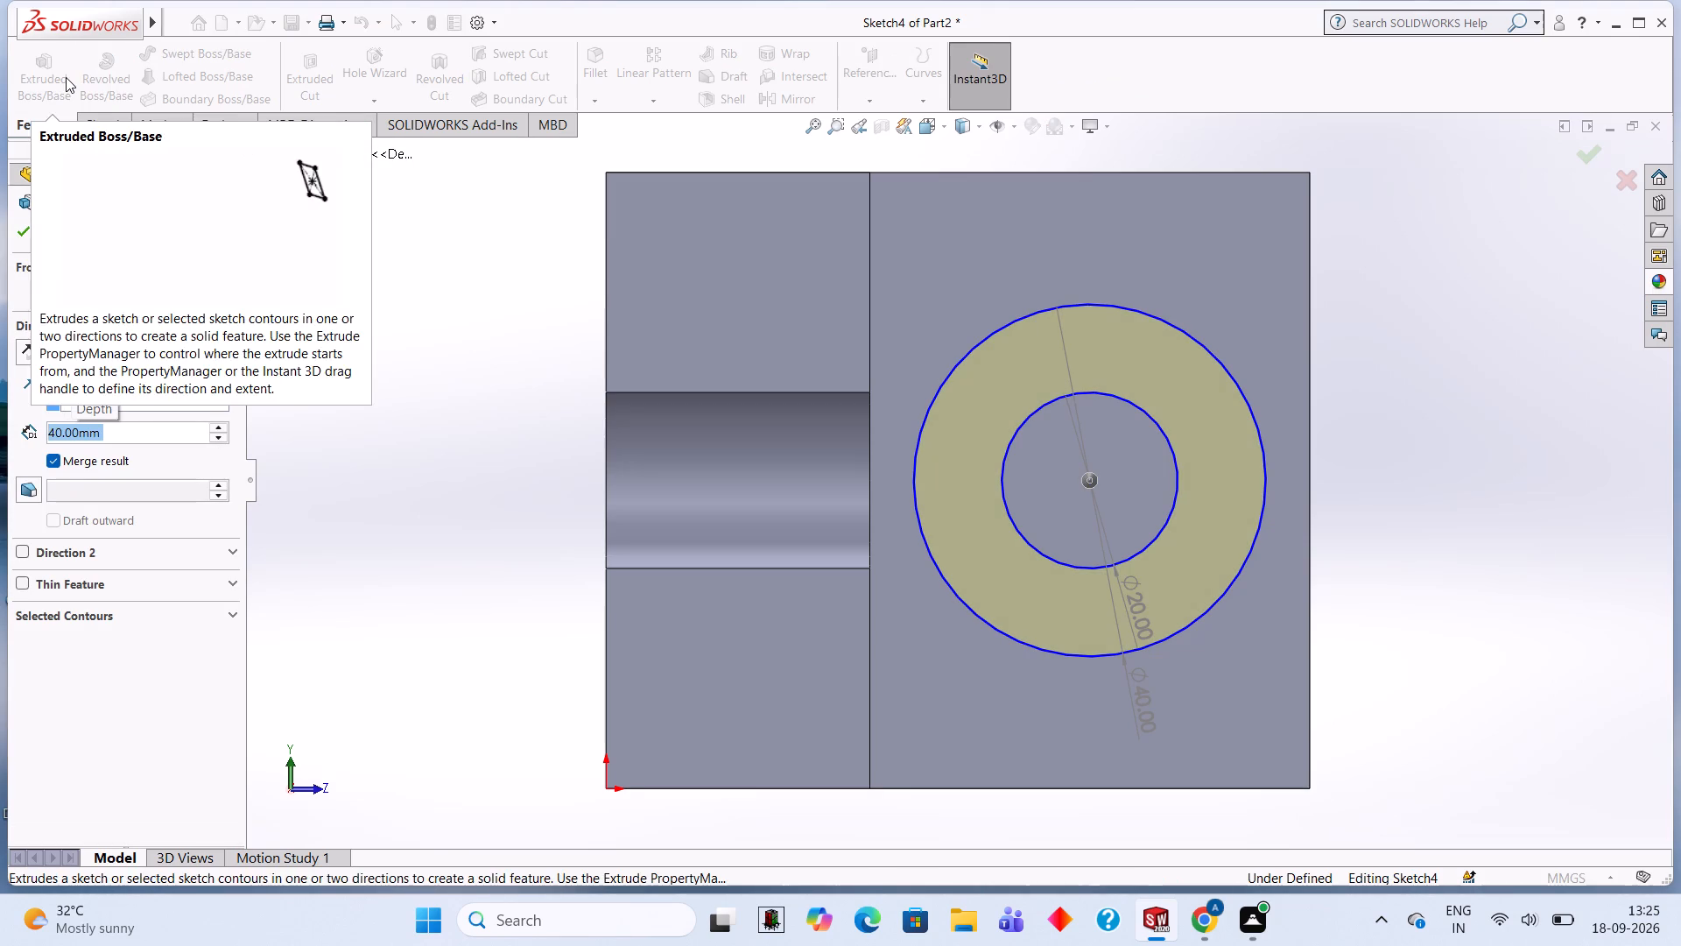
pyautogui.click(24, 232)
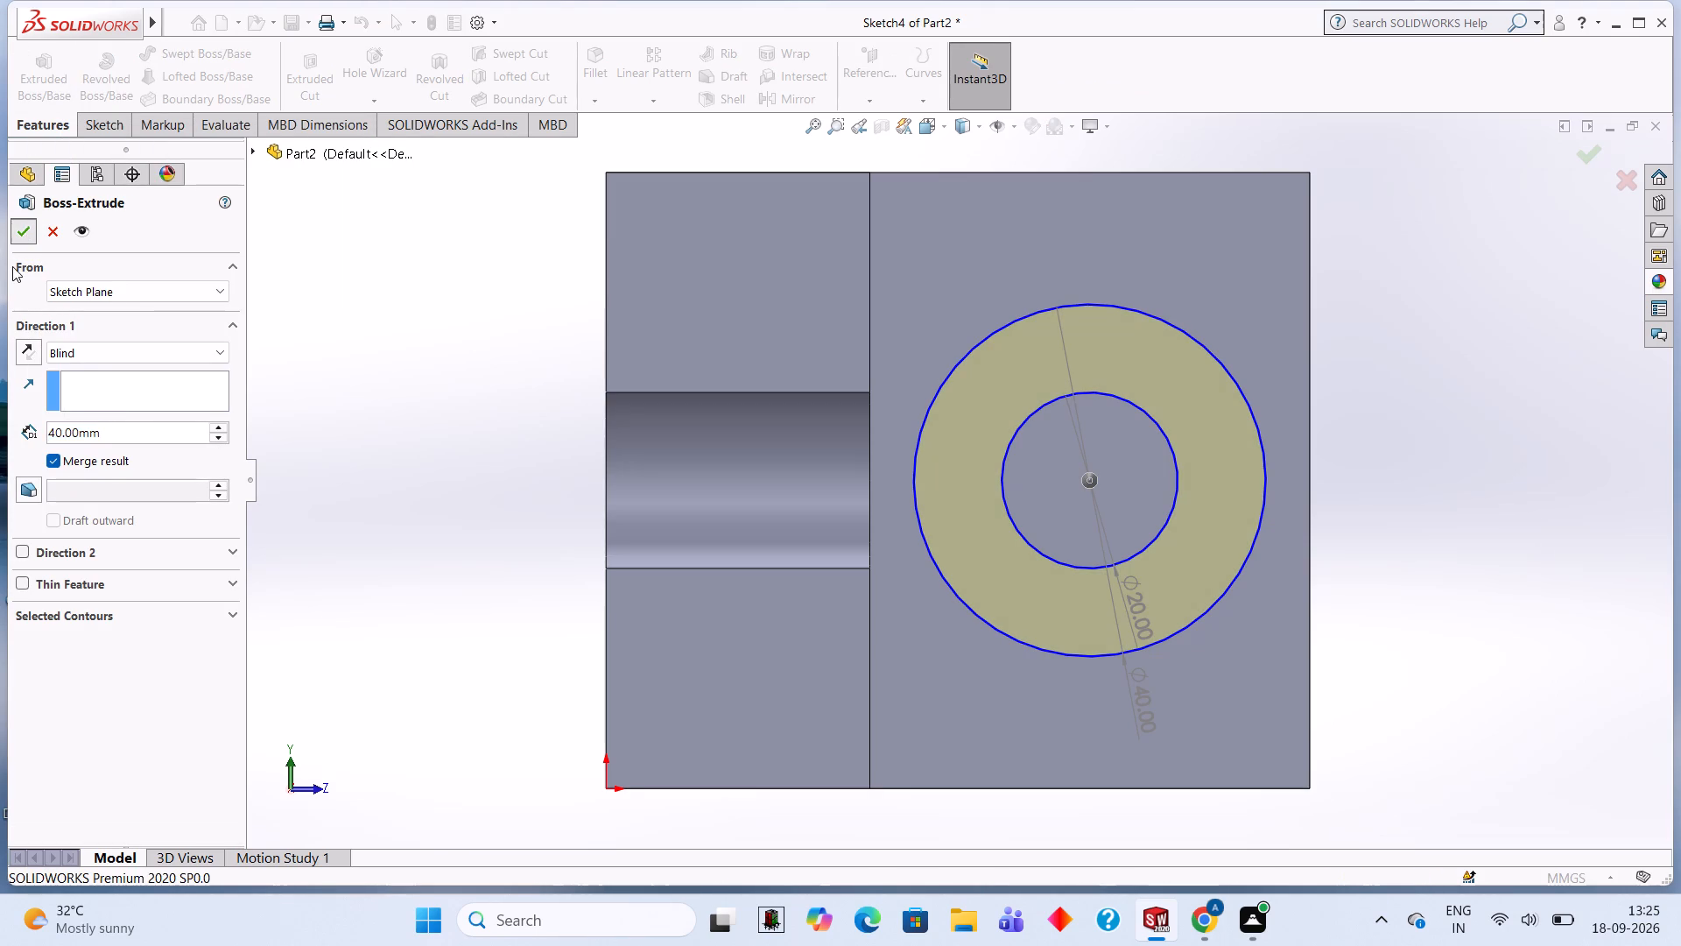
# Examine the hollow cylindrical boss, the upright and the notched base from several angles.
pyautogui.moveTo(1355, 434); pyautogui.dragTo(1169, 302, button='middle')
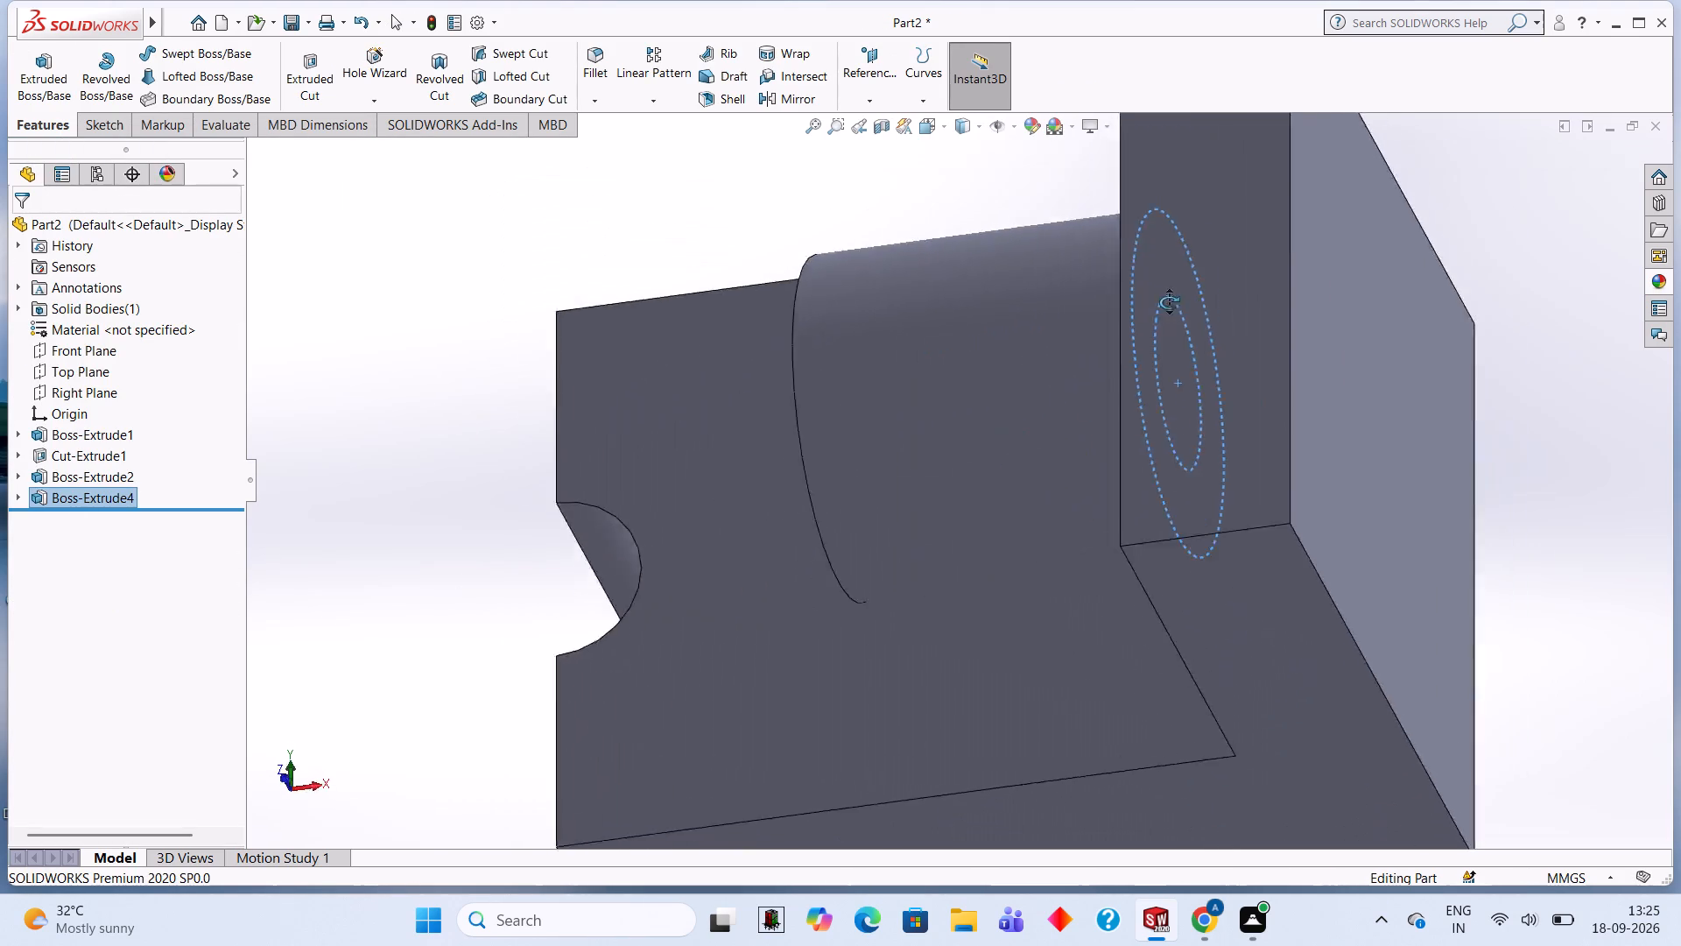
pyautogui.moveTo(1169, 302); pyautogui.dragTo(1216, 277, button='middle')
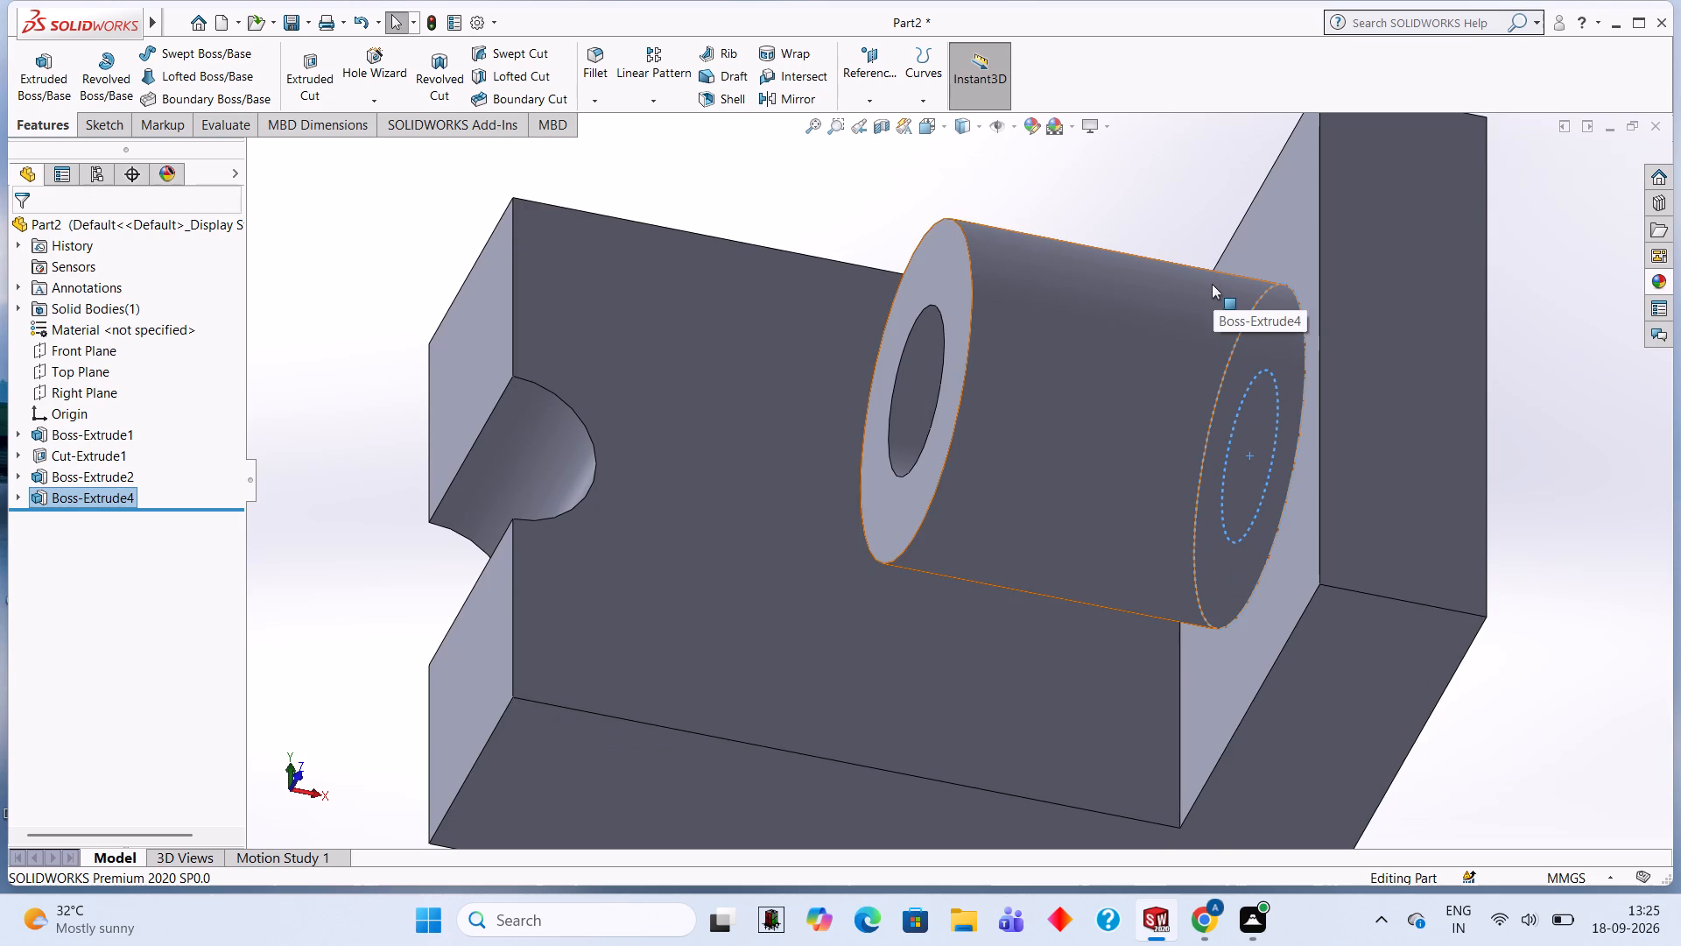
pyautogui.moveTo(1204, 294); pyautogui.dragTo(1178, 336, button='middle')
pyautogui.scroll(-1, 1204, 294)
pyautogui.scroll(2, 1178, 336)
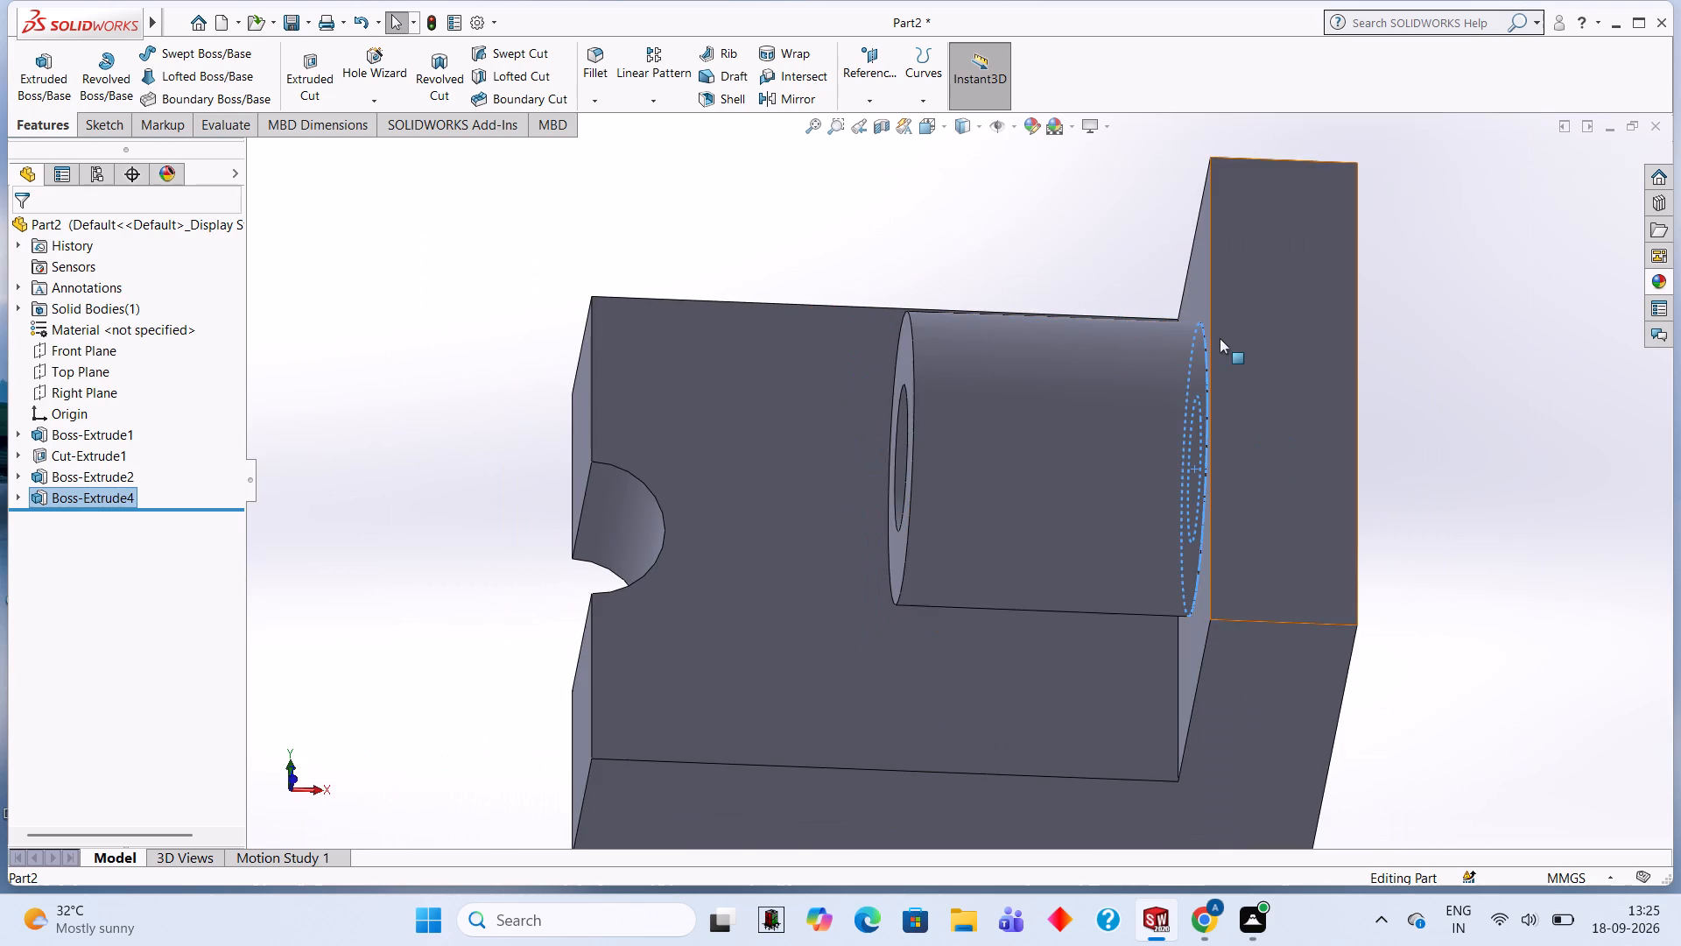
pyautogui.moveTo(1220, 338); pyautogui.dragTo(1283, 342, button='middle')
pyautogui.moveTo(1526, 367); pyautogui.dragTo(1490, 343, button='middle')
pyautogui.scroll(-1, 1490, 343)
pyautogui.scroll(2, 1492, 361)
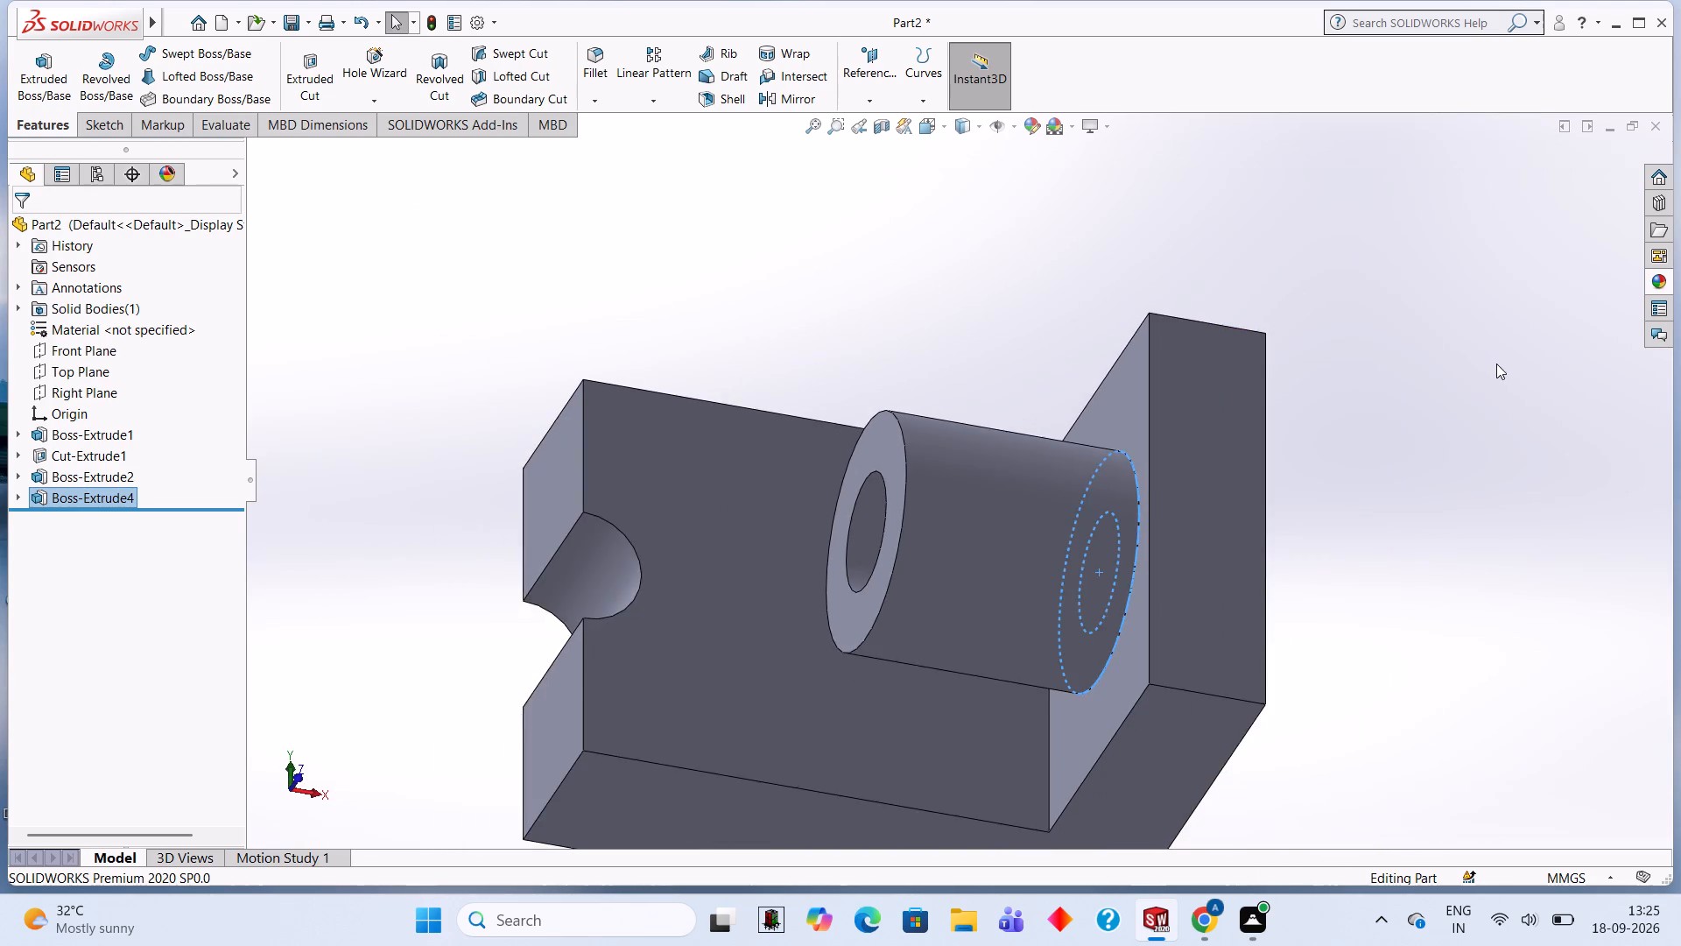
pyautogui.scroll(-1, 1496, 364)
pyautogui.moveTo(1189, 675); pyautogui.dragTo(1249, 680, button='middle')
pyautogui.click(1514, 345)
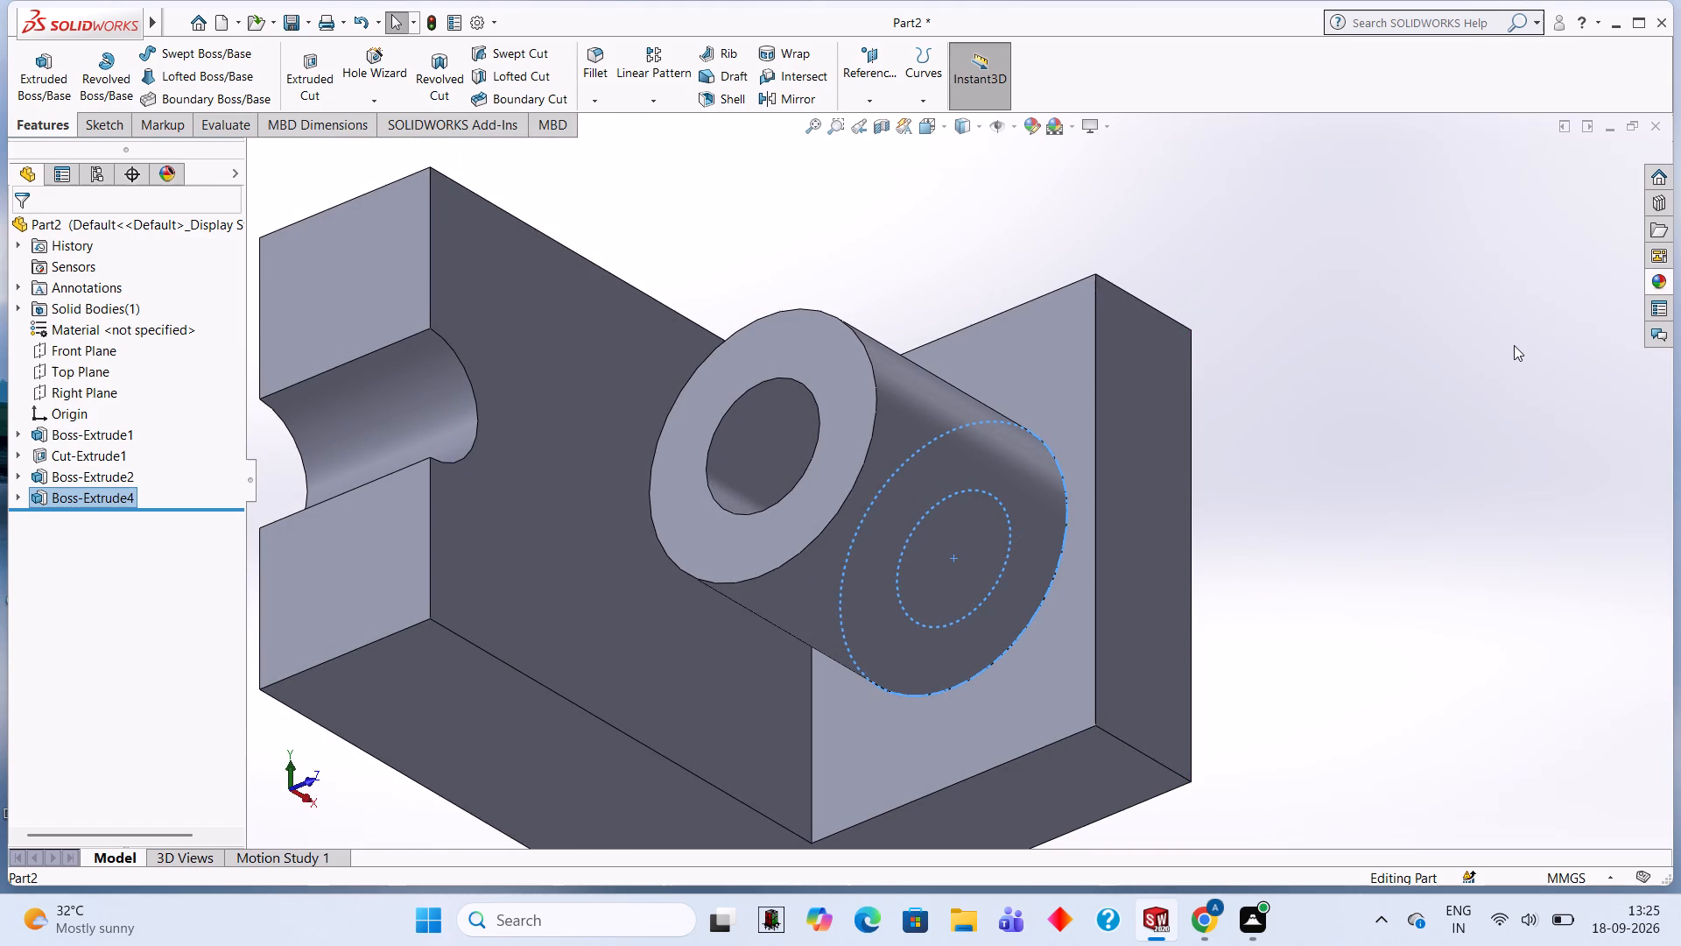
pyautogui.moveTo(1436, 360); pyautogui.dragTo(1480, 463, button='middle')
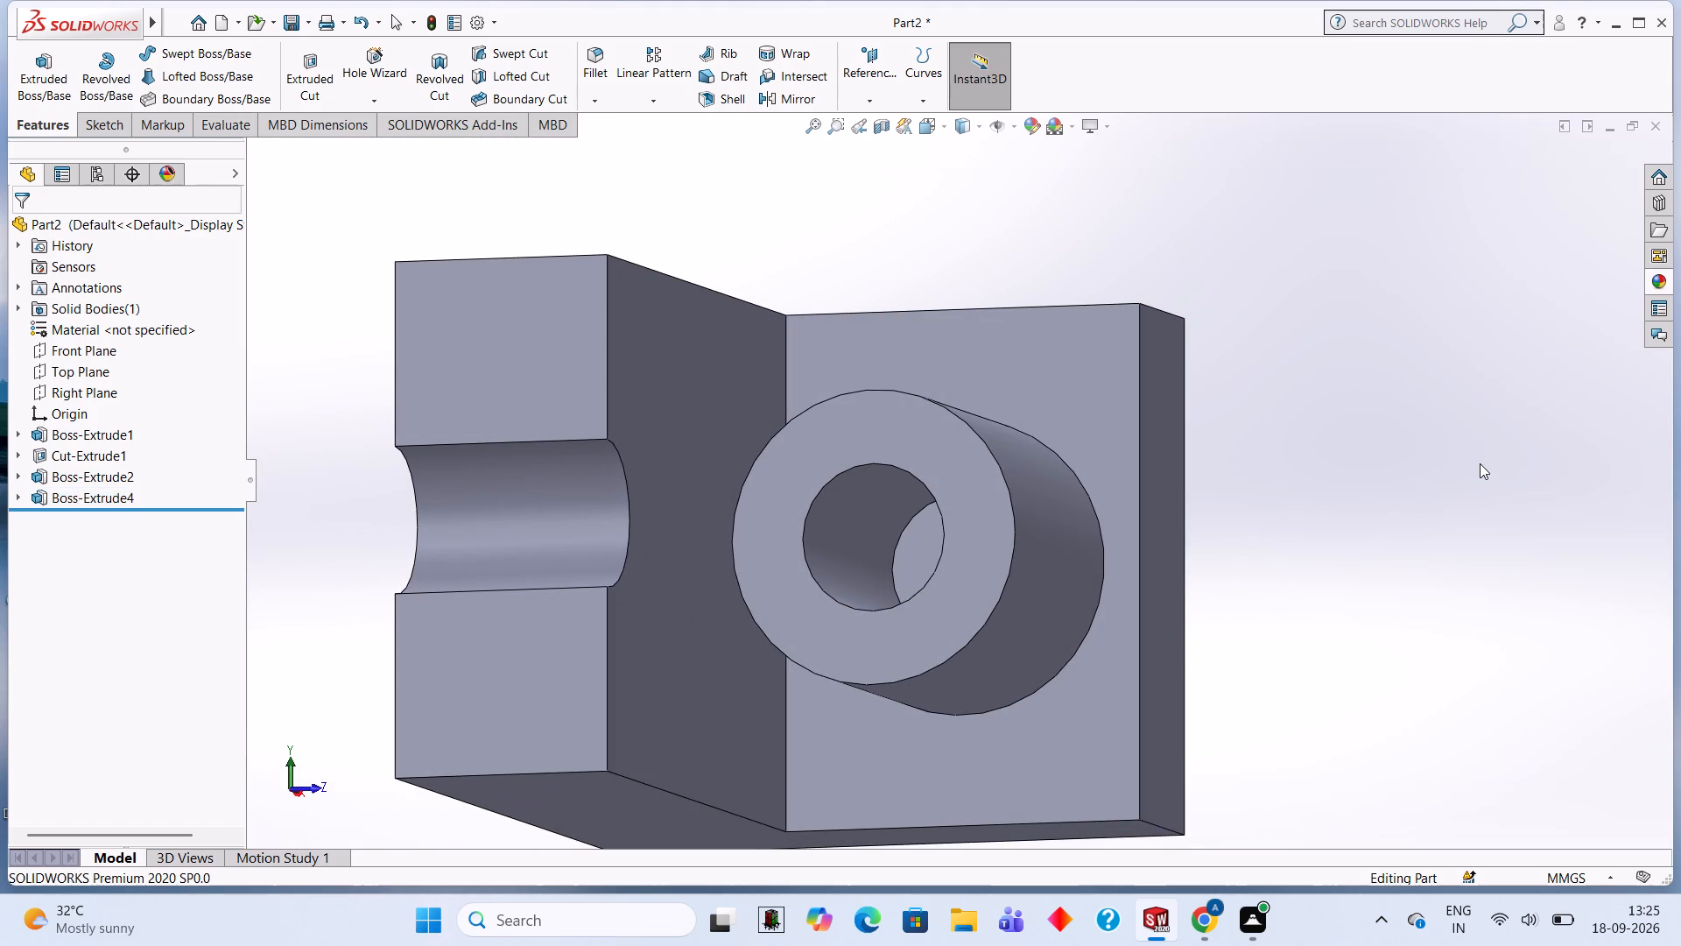
pyautogui.moveTo(1476, 444); pyautogui.dragTo(1334, 375, button='middle')
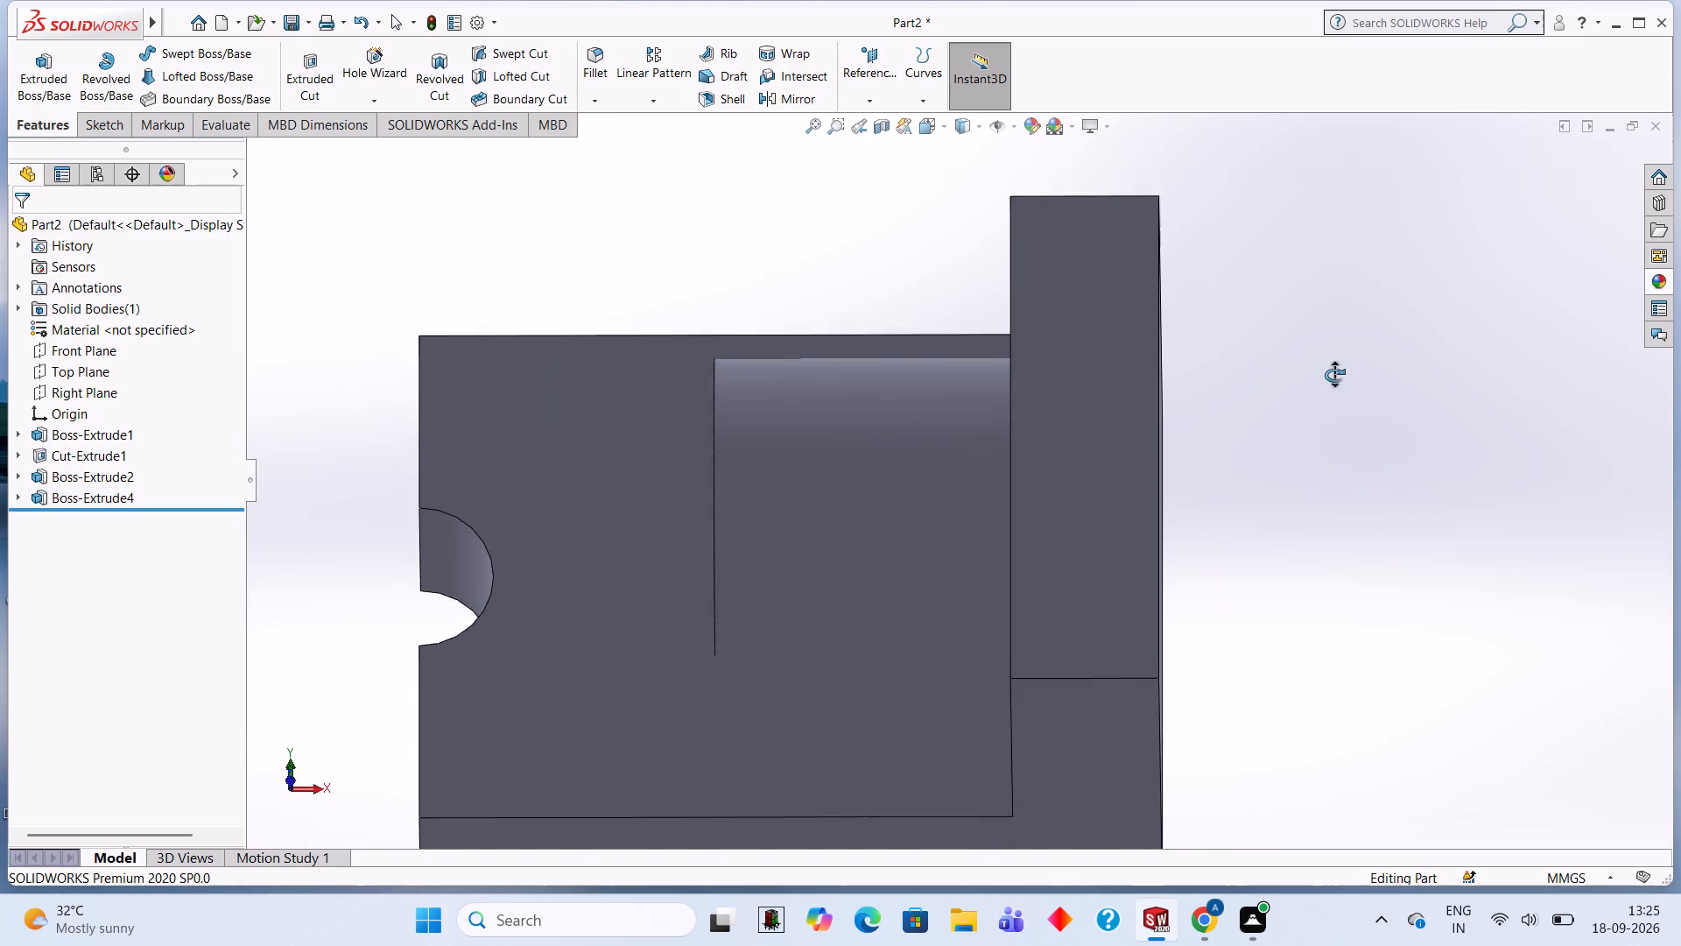
pyautogui.moveTo(1334, 375); pyautogui.dragTo(1339, 305, button='middle')
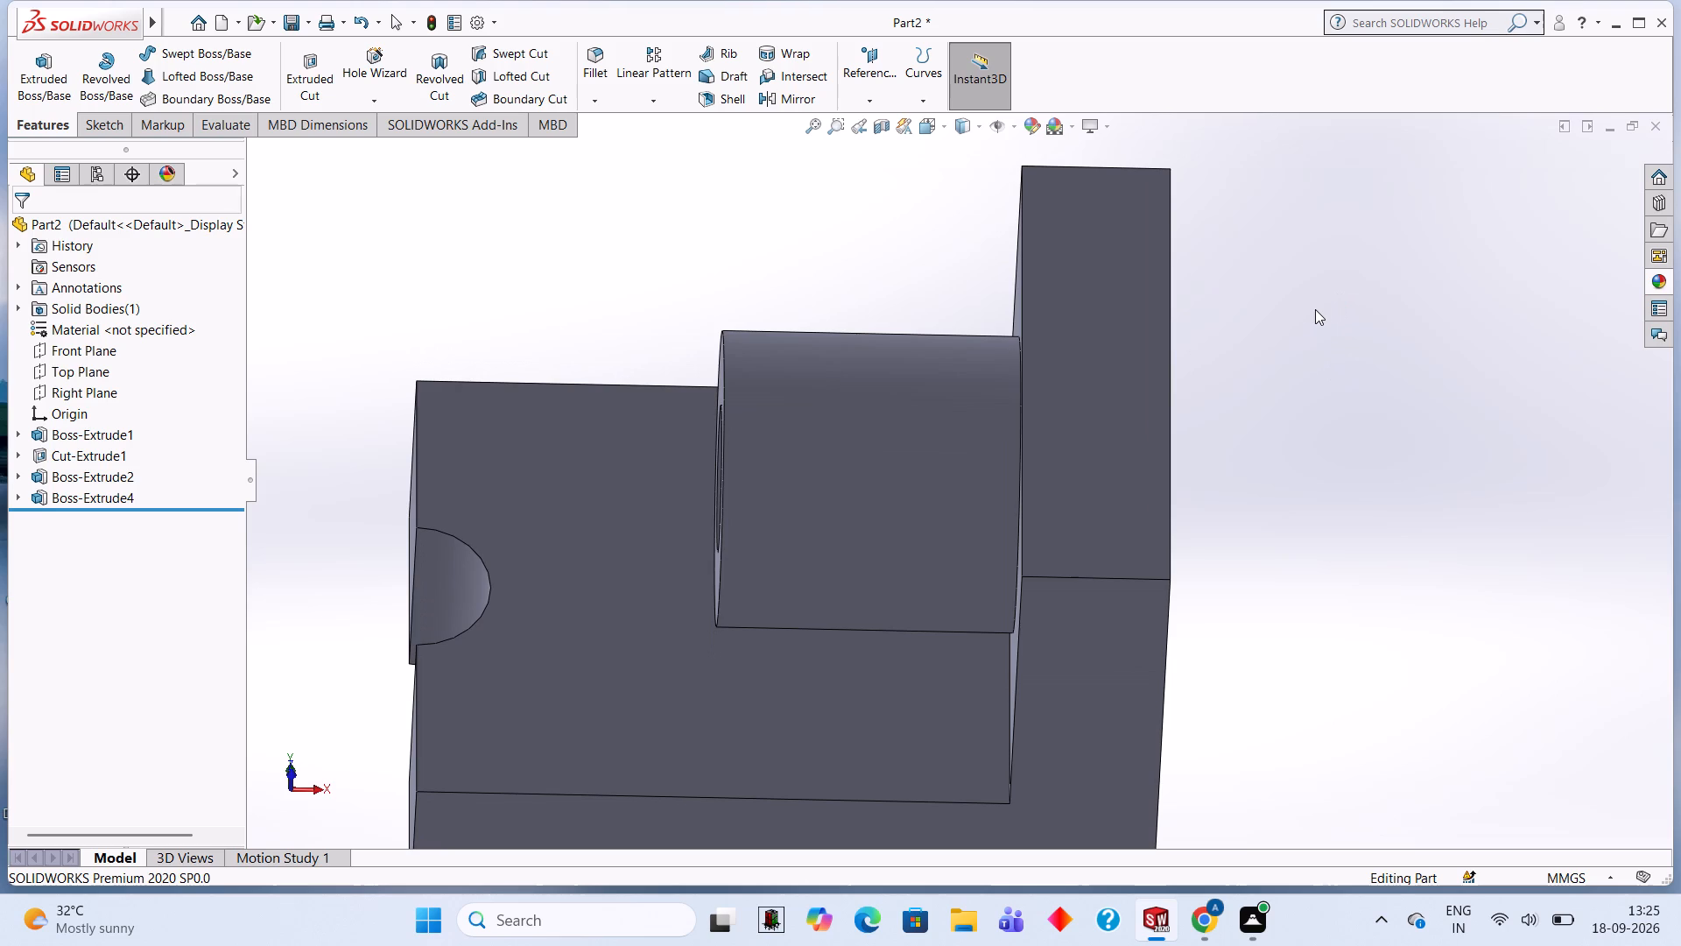
pyautogui.moveTo(1336, 415); pyautogui.dragTo(1474, 384, button='middle')
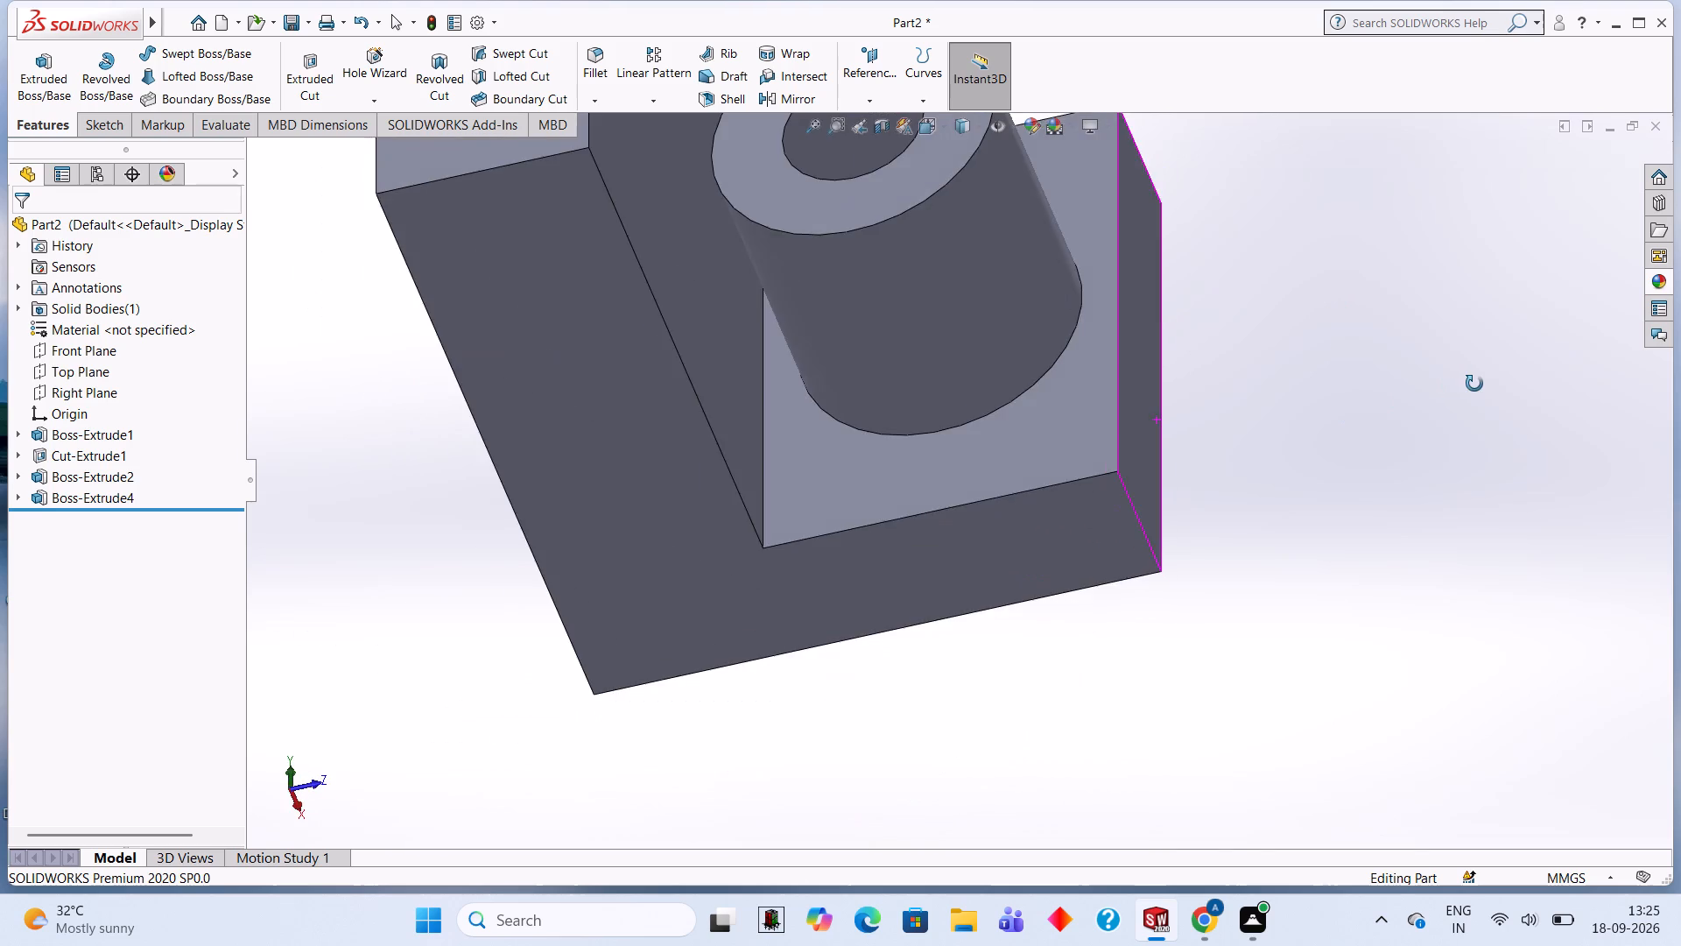
pyautogui.moveTo(1474, 384); pyautogui.dragTo(1459, 533, button='middle')
pyautogui.moveTo(1462, 507); pyautogui.dragTo(1459, 533)
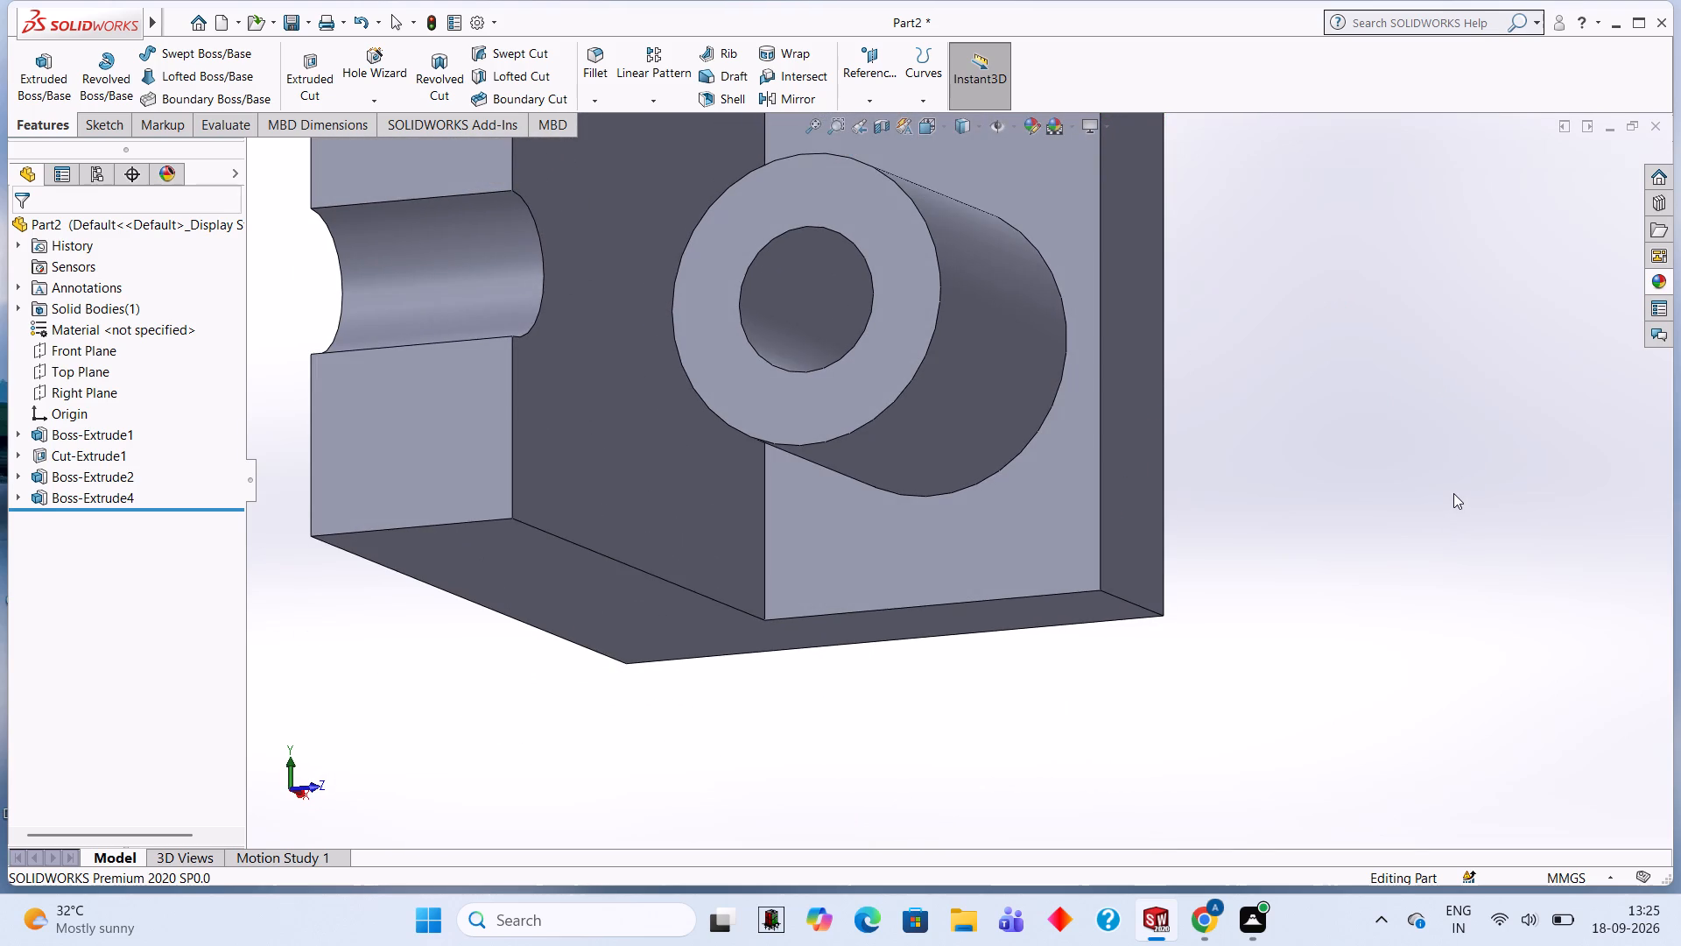
pyautogui.moveTo(1178, 491); pyautogui.dragTo(1227, 558, button='middle')
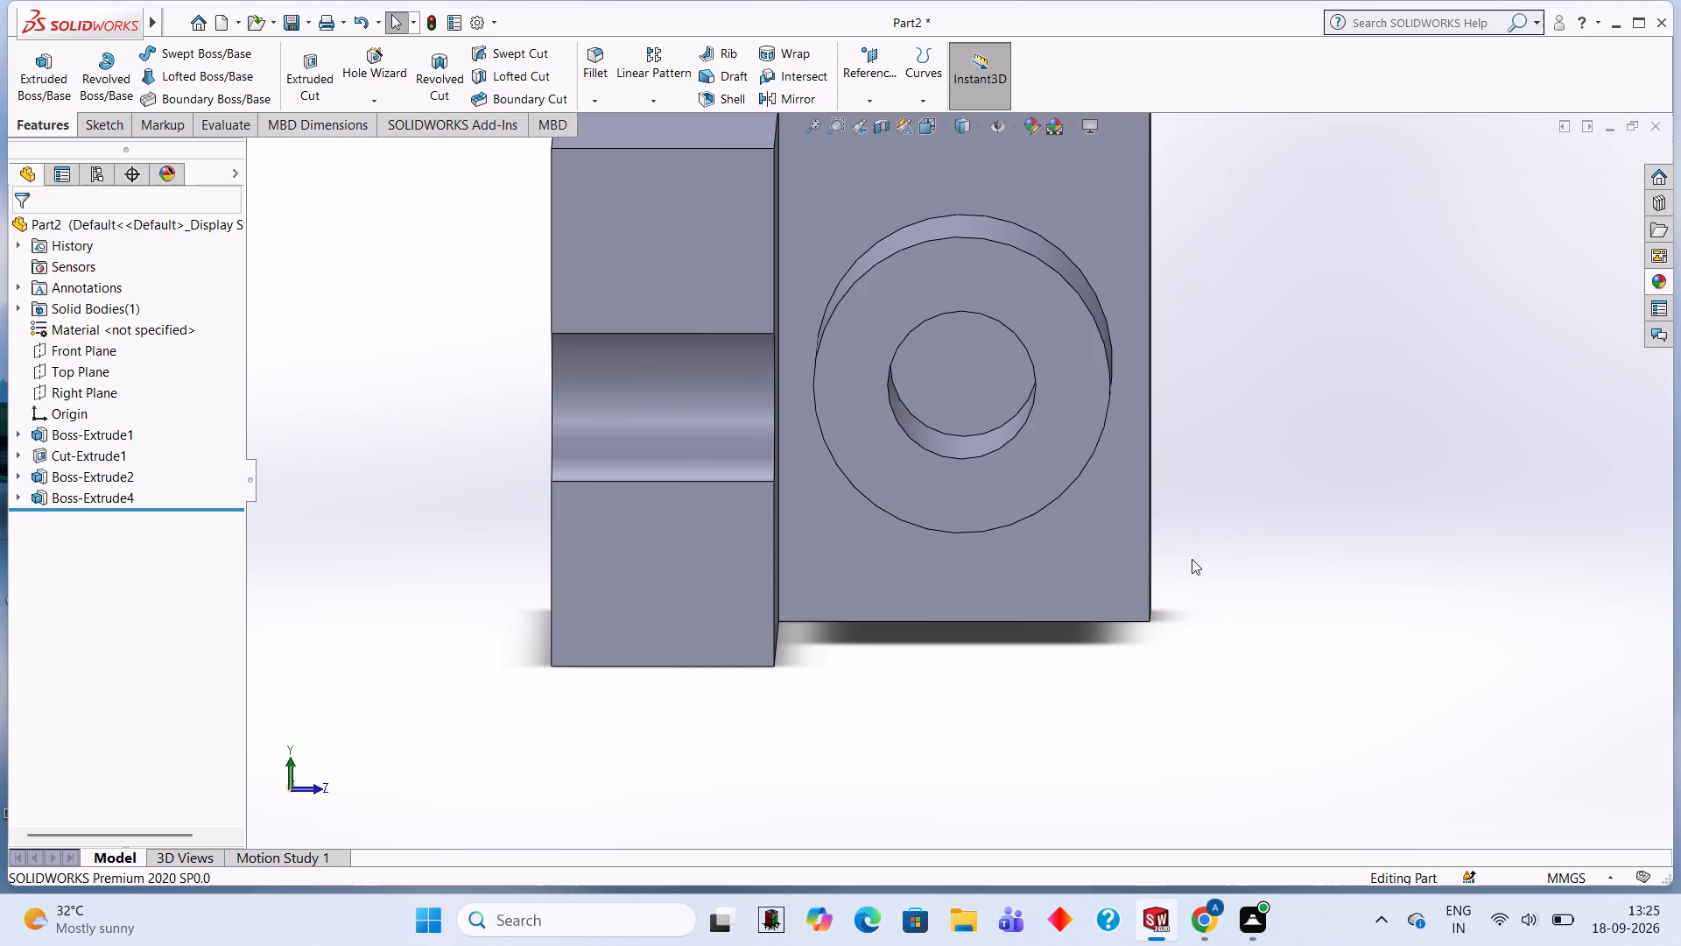
pyautogui.scroll(-1, 1203, 482)
pyautogui.moveTo(1203, 482); pyautogui.dragTo(1089, 413, button='middle')
pyautogui.scroll(3, 1089, 413)
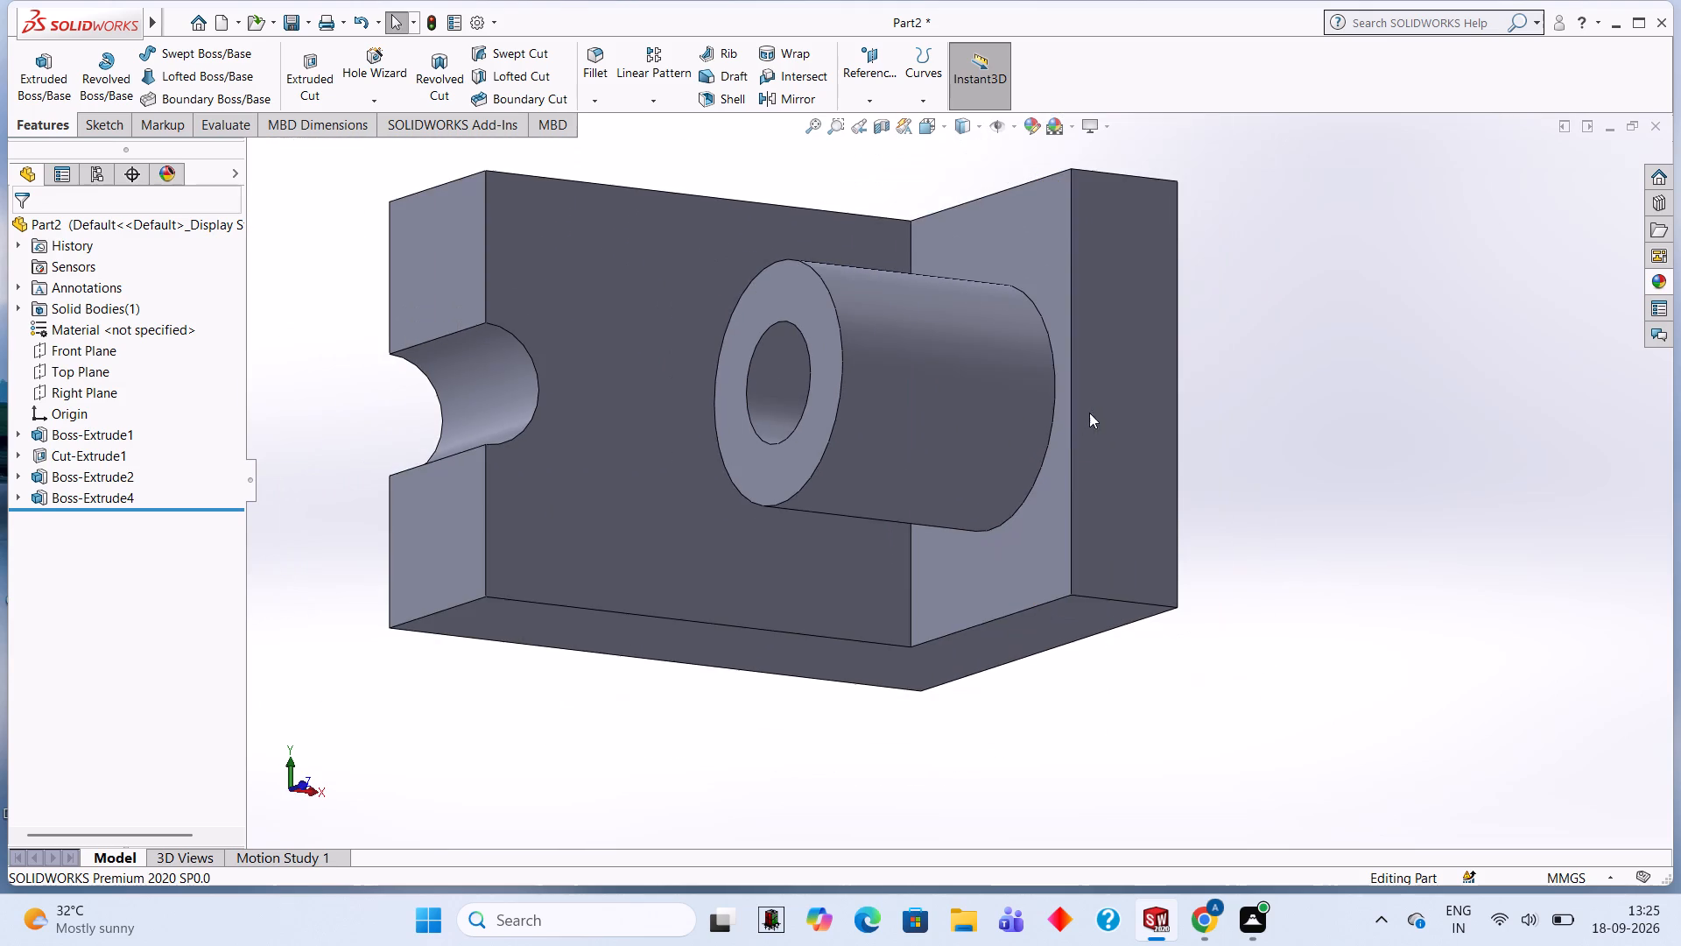
pyautogui.moveTo(1181, 506); pyautogui.dragTo(1191, 388, button='middle')
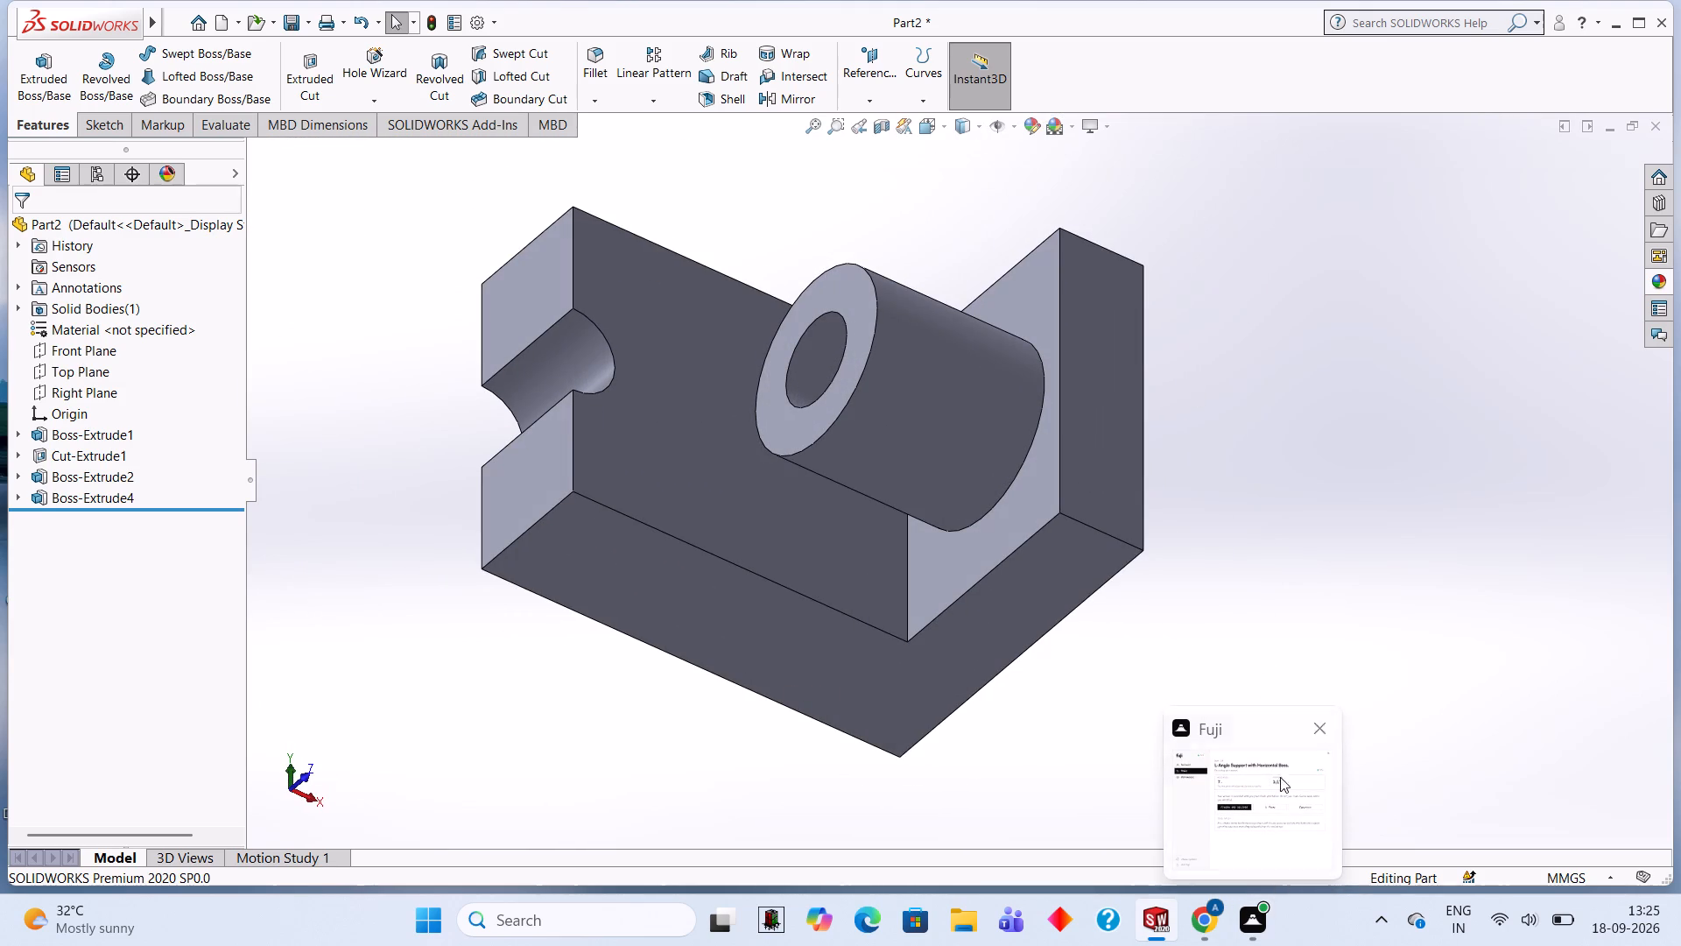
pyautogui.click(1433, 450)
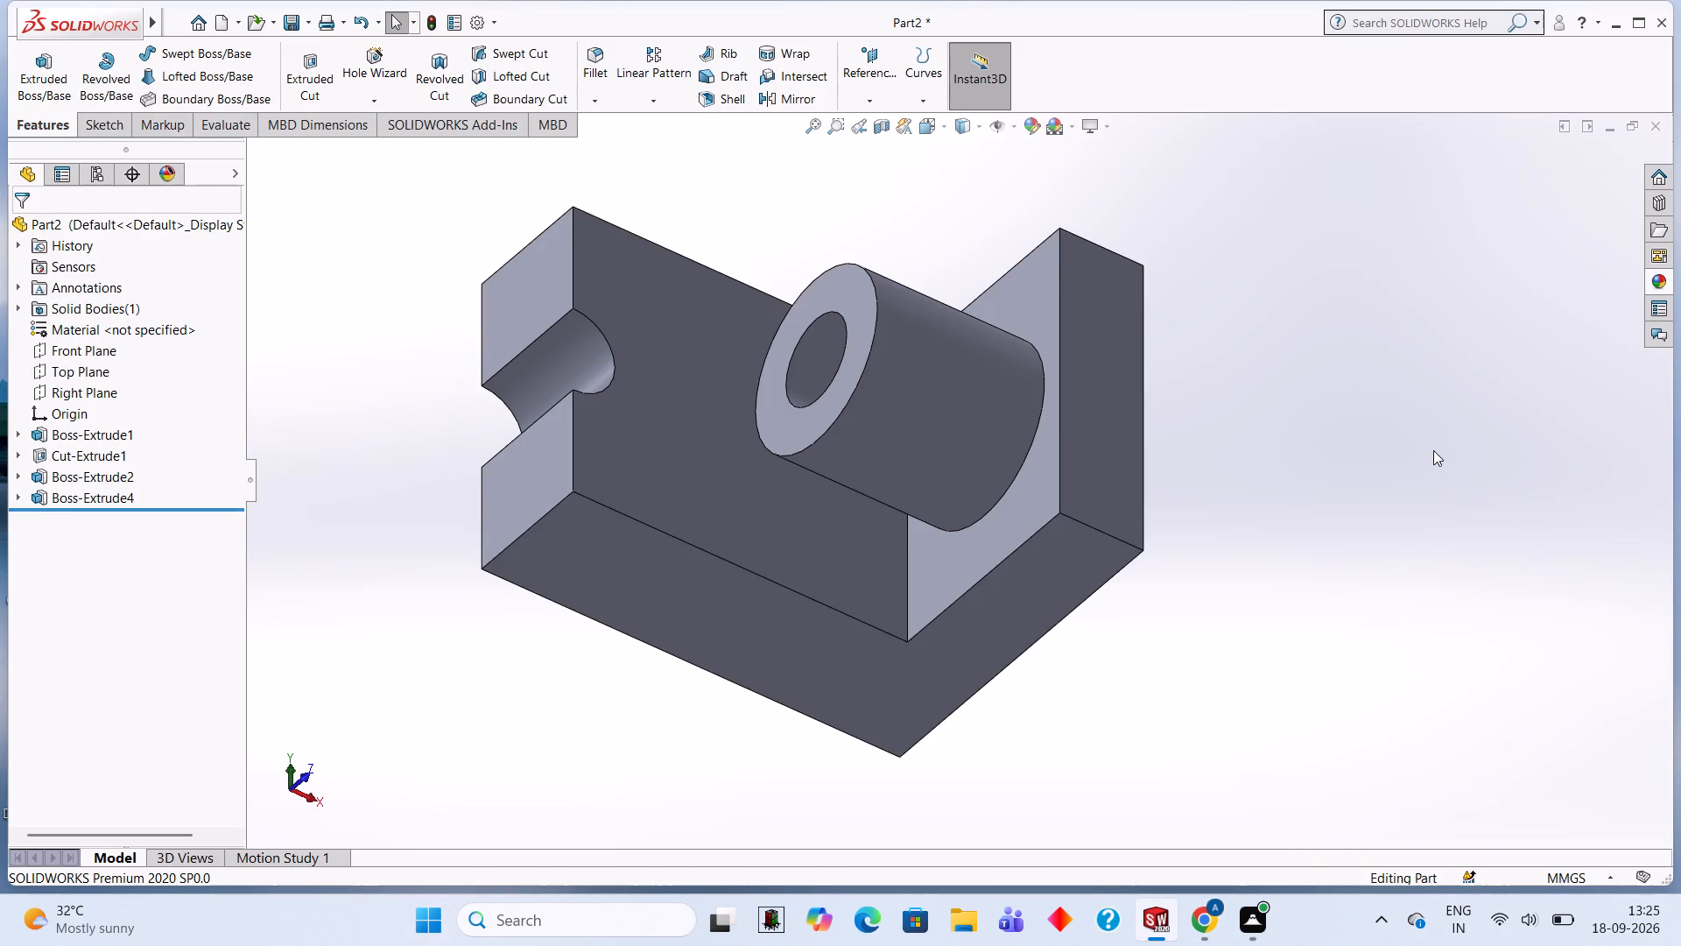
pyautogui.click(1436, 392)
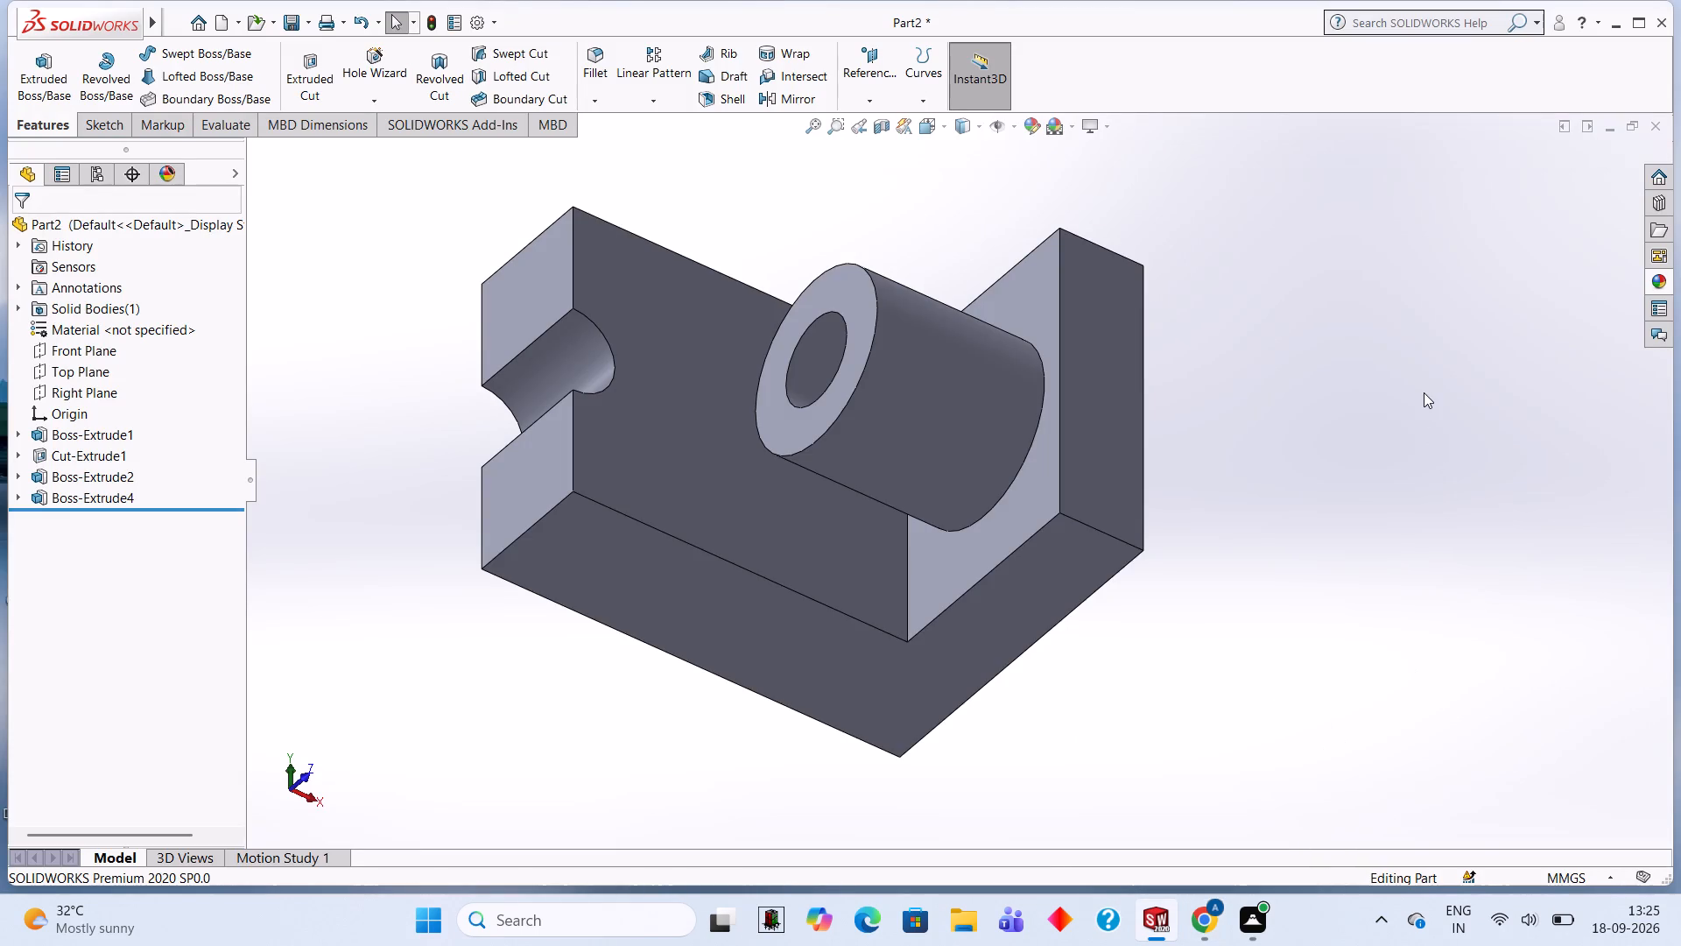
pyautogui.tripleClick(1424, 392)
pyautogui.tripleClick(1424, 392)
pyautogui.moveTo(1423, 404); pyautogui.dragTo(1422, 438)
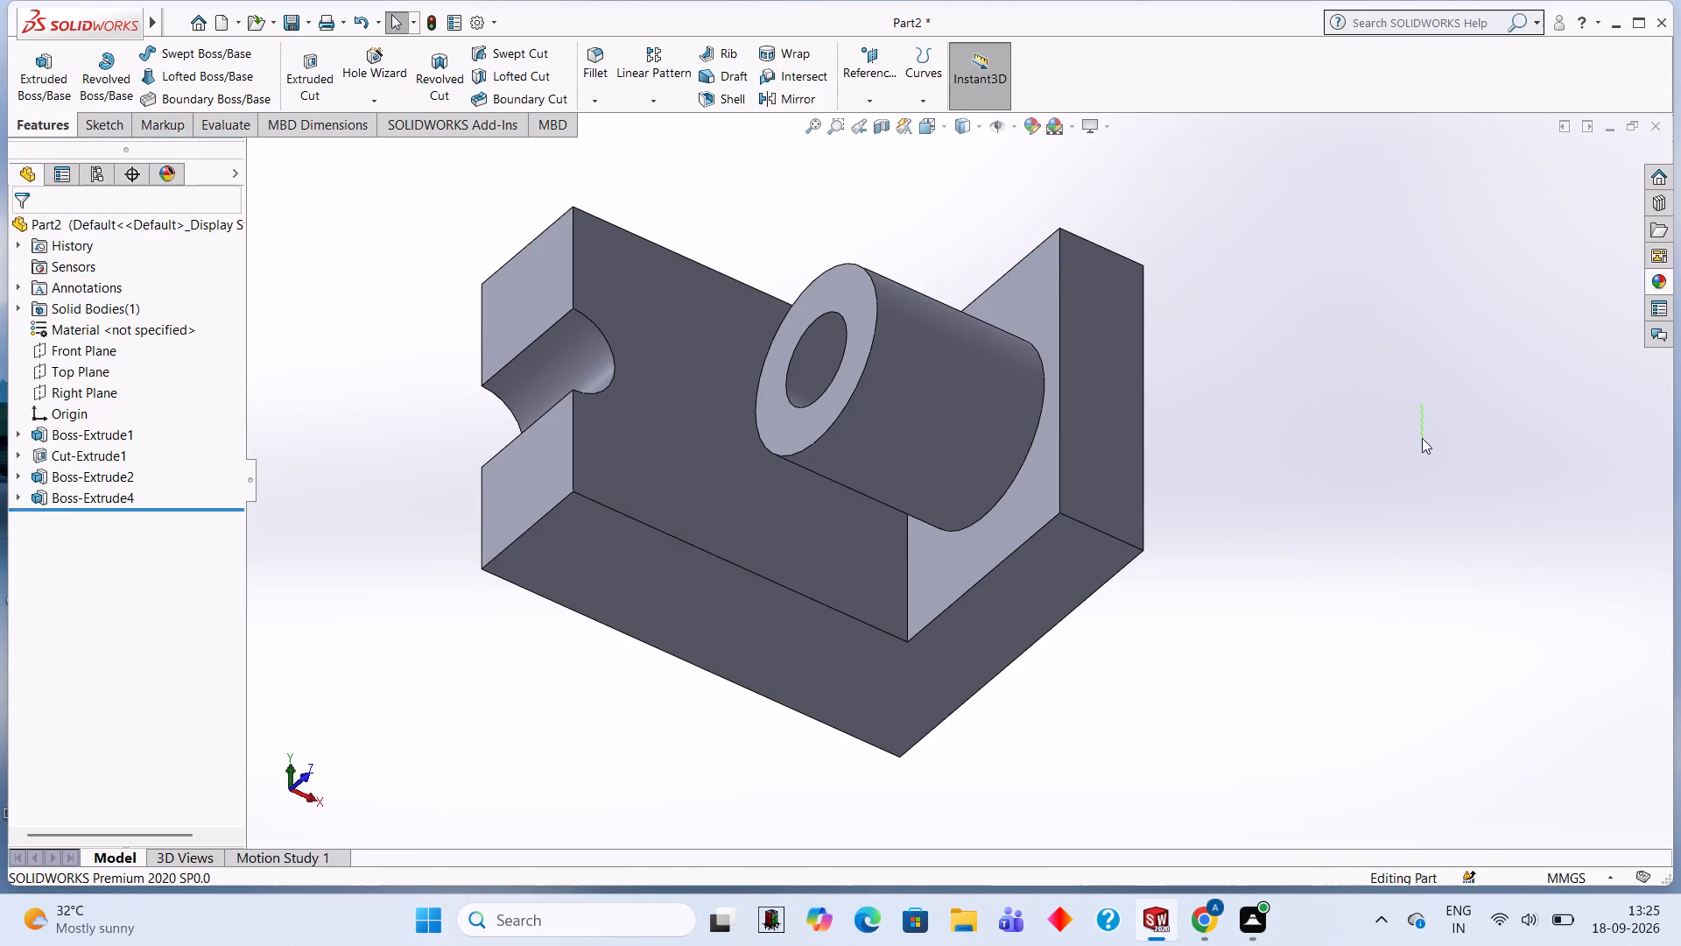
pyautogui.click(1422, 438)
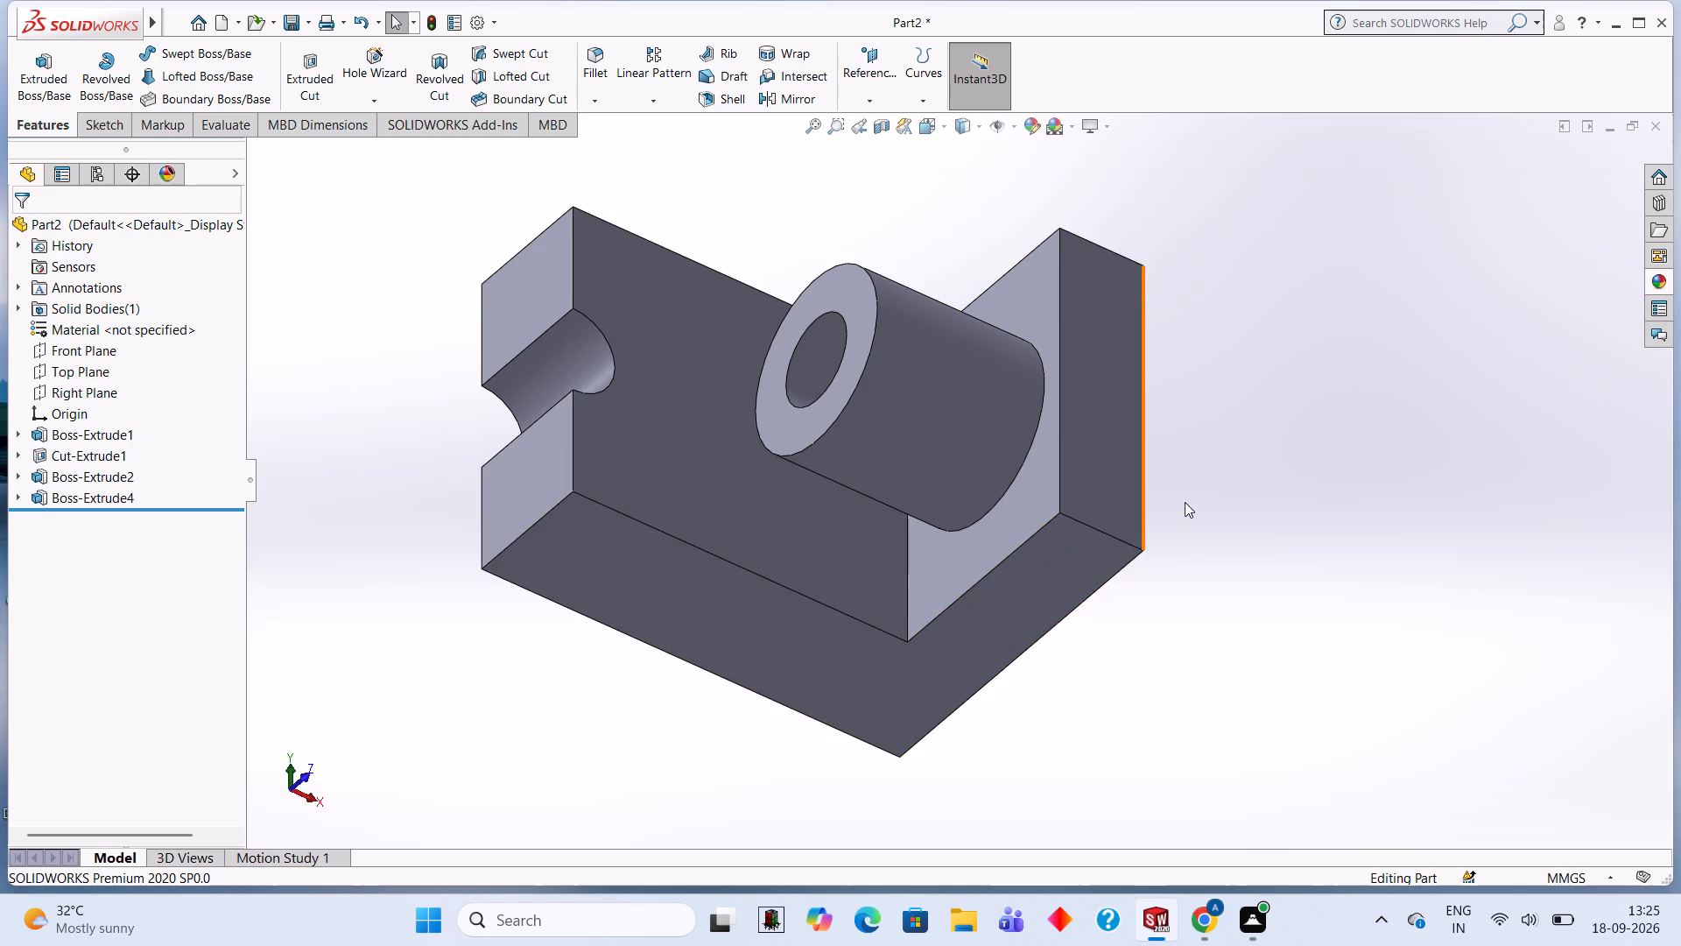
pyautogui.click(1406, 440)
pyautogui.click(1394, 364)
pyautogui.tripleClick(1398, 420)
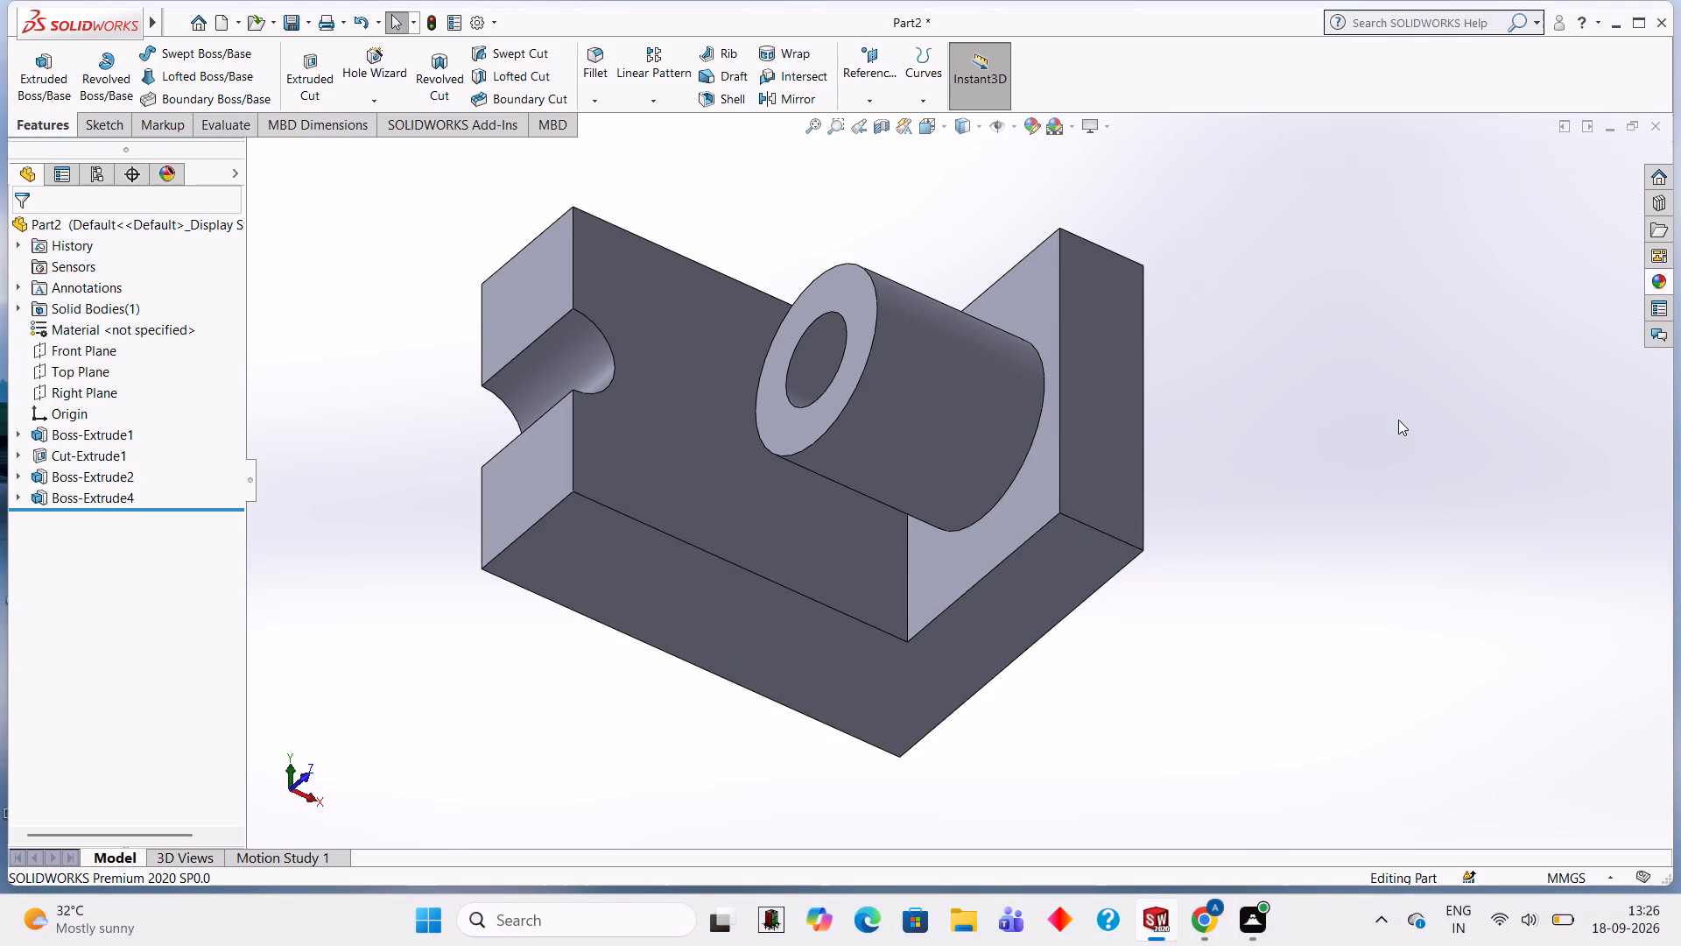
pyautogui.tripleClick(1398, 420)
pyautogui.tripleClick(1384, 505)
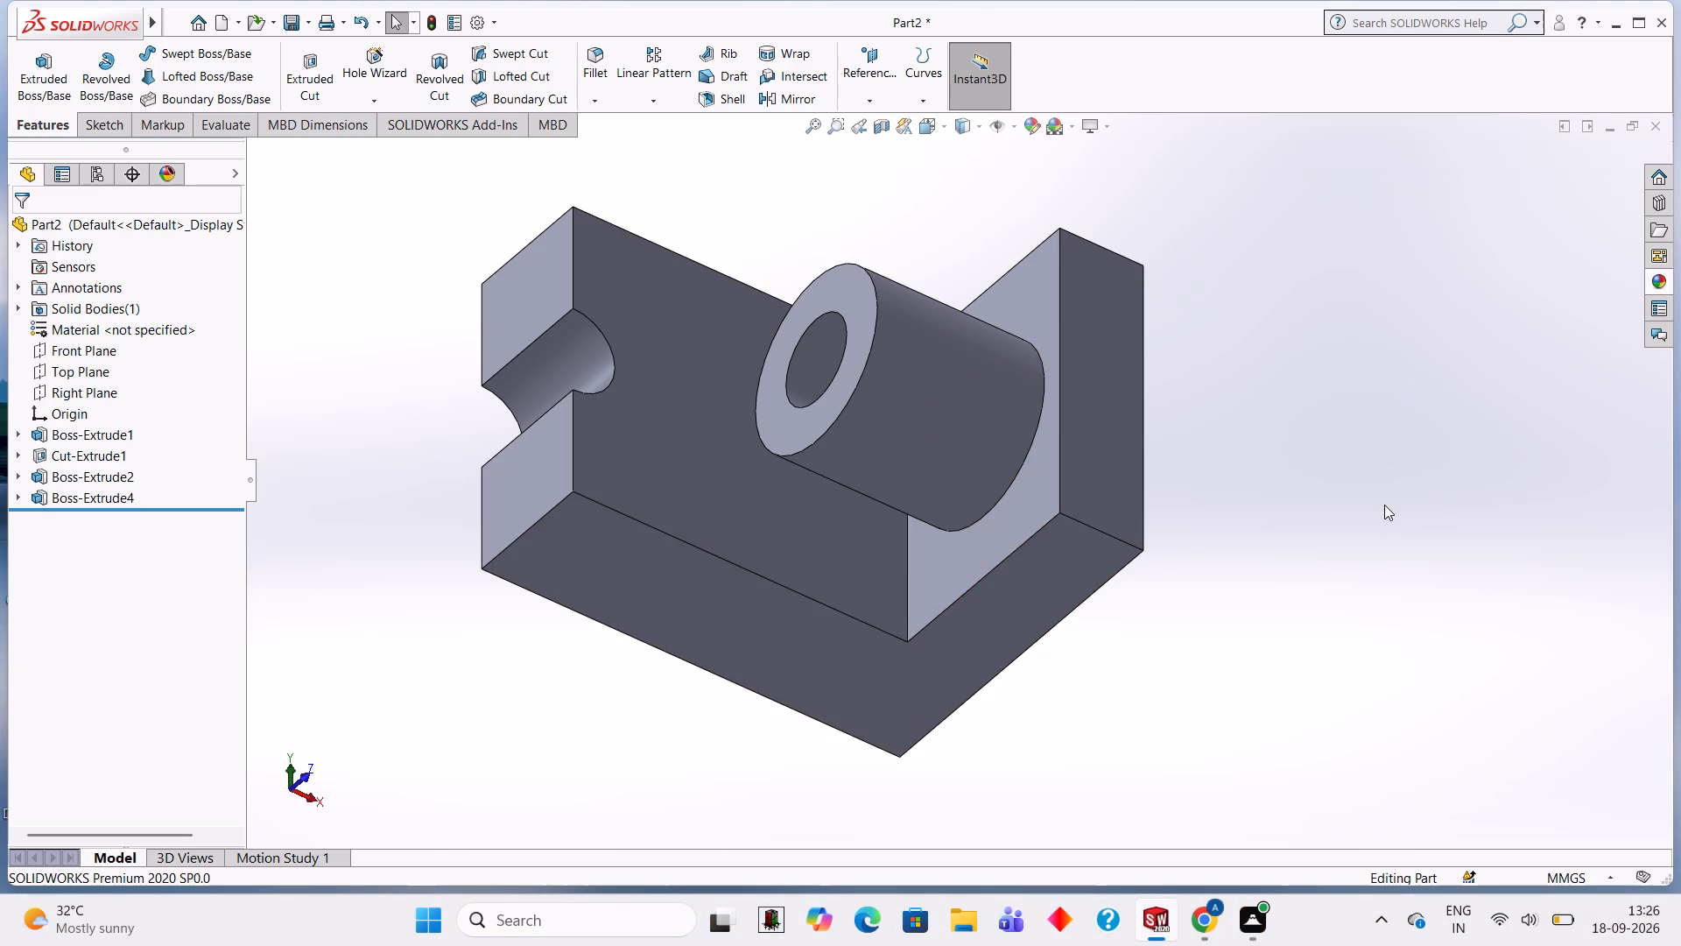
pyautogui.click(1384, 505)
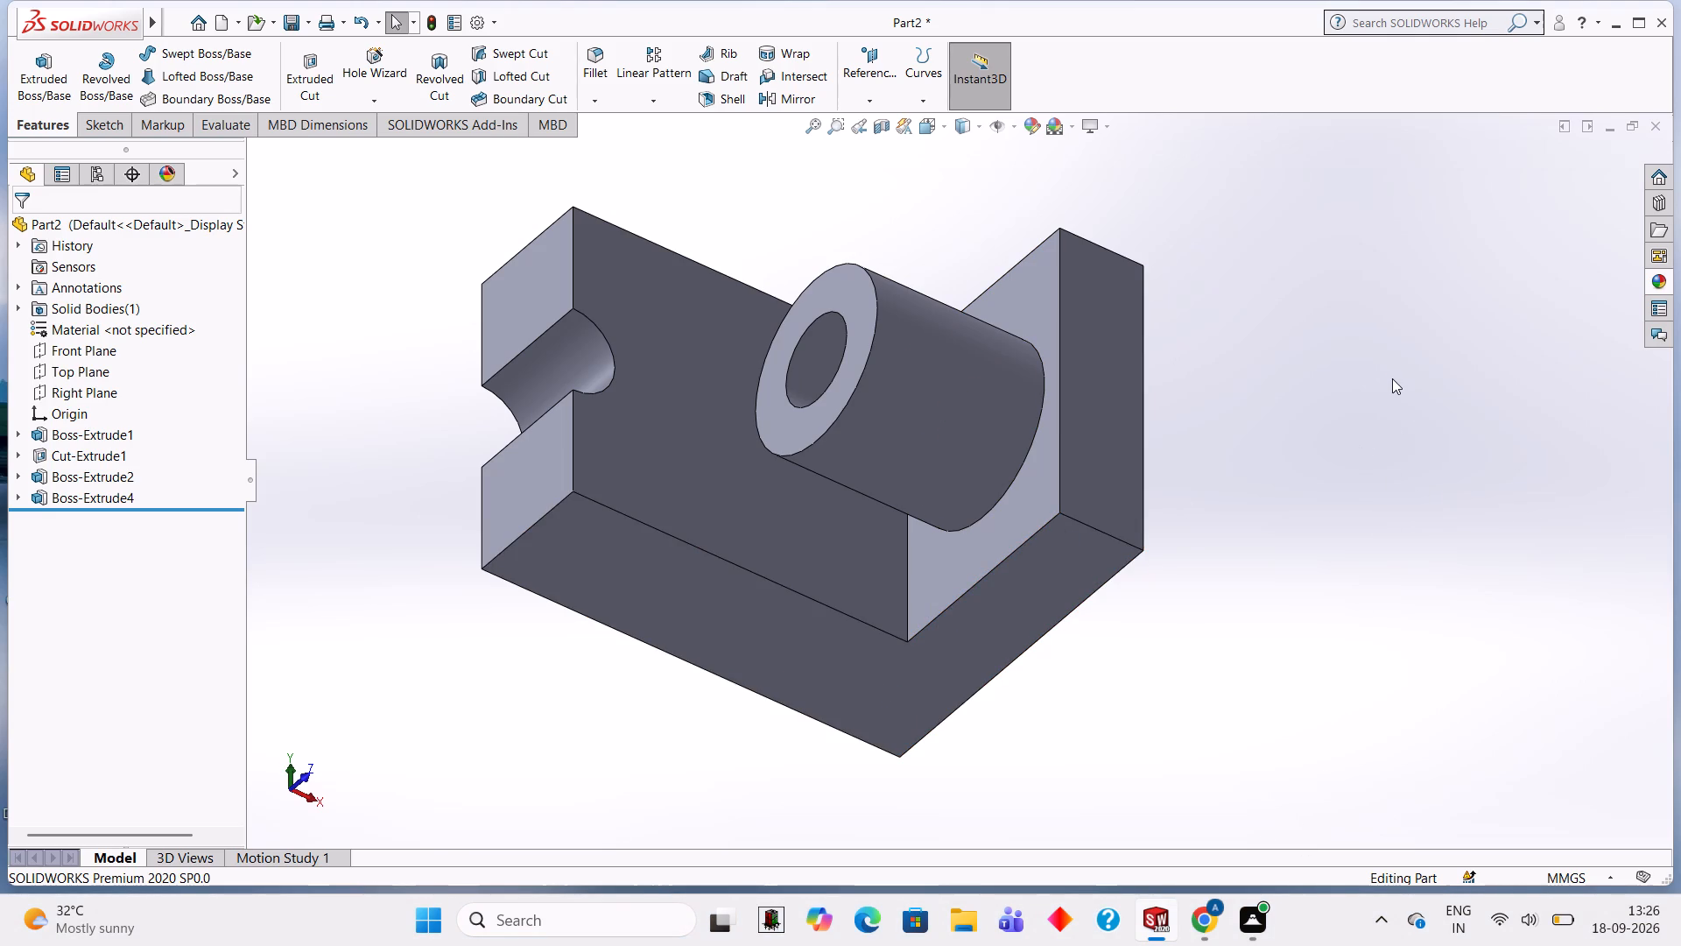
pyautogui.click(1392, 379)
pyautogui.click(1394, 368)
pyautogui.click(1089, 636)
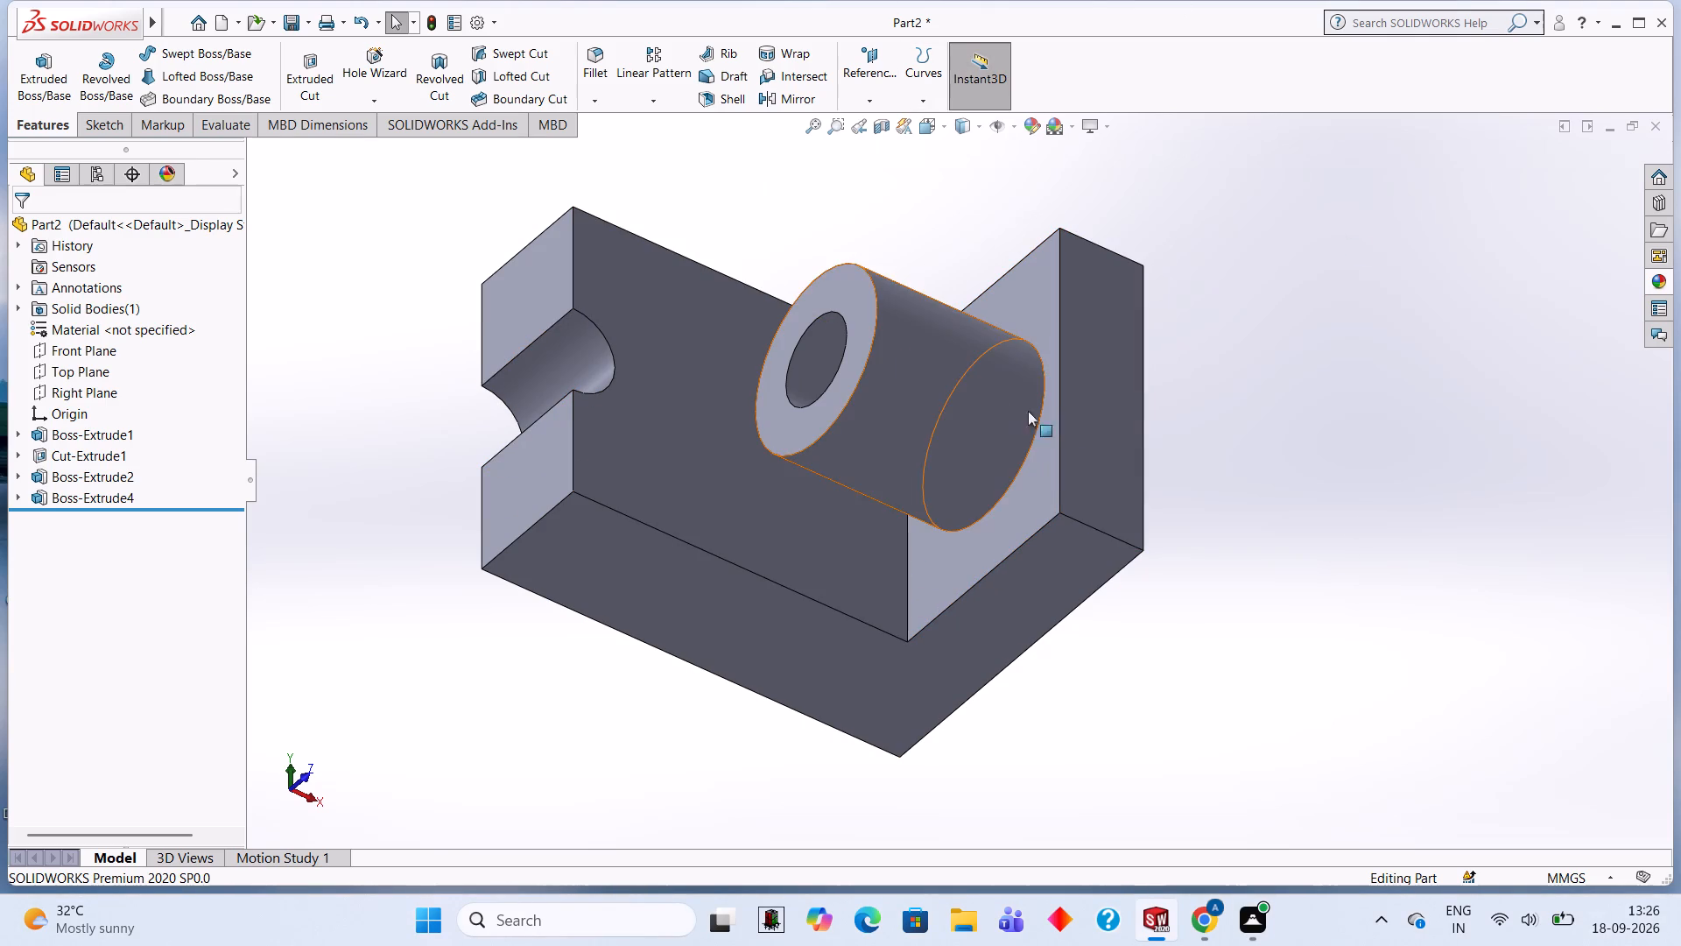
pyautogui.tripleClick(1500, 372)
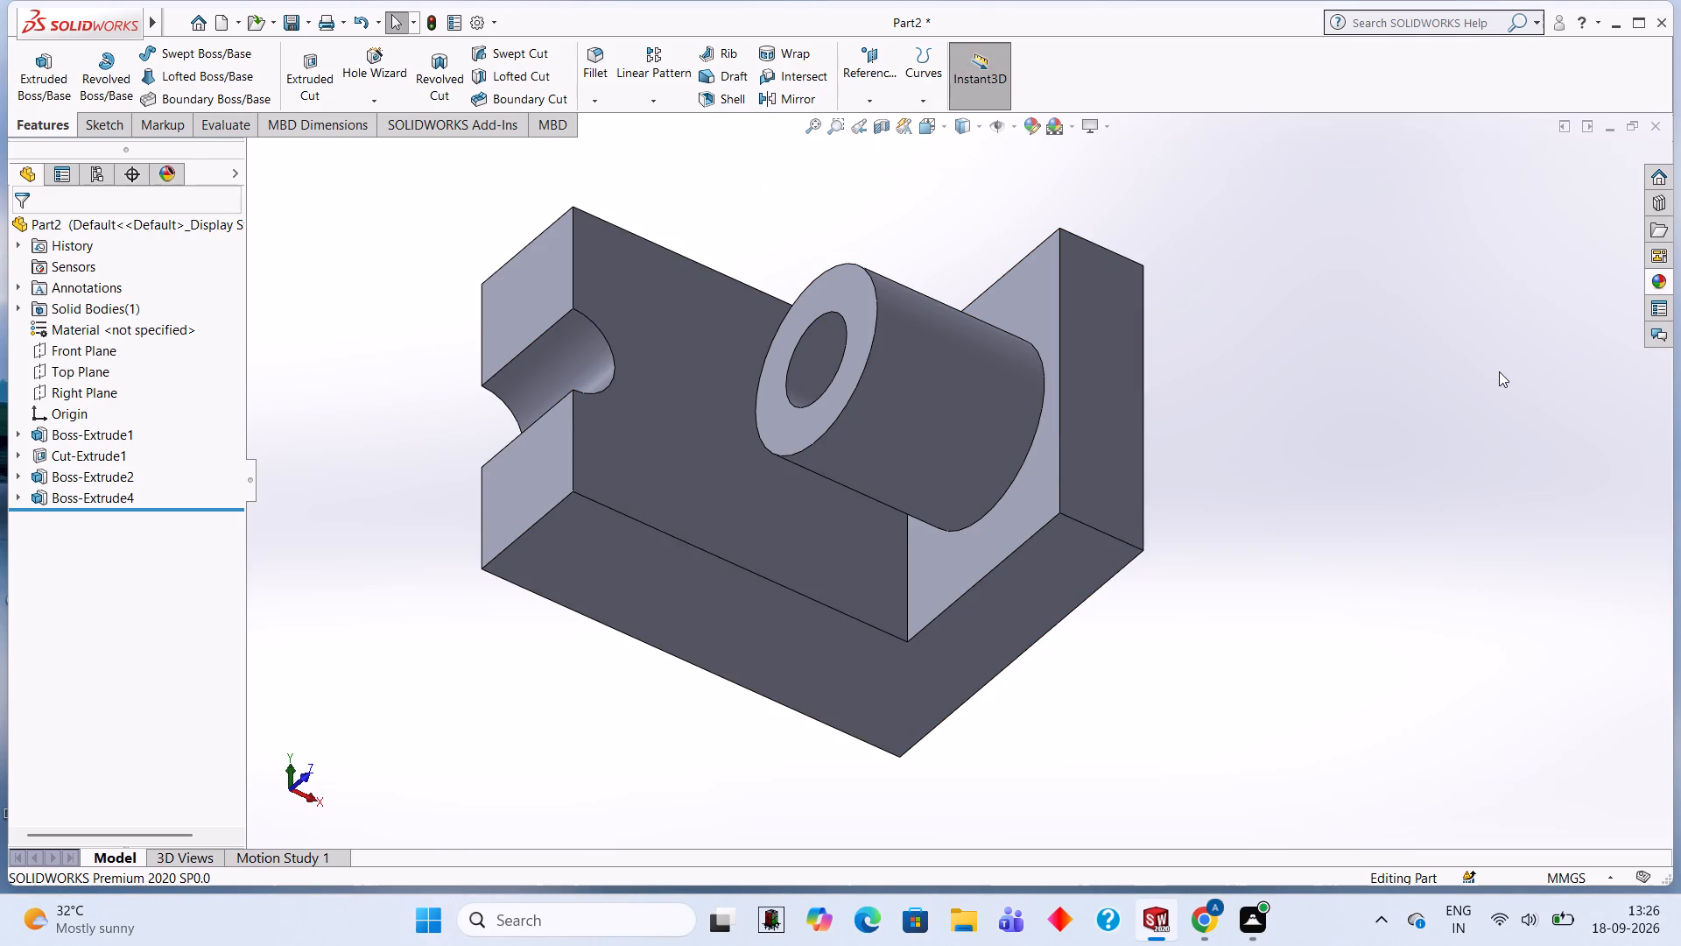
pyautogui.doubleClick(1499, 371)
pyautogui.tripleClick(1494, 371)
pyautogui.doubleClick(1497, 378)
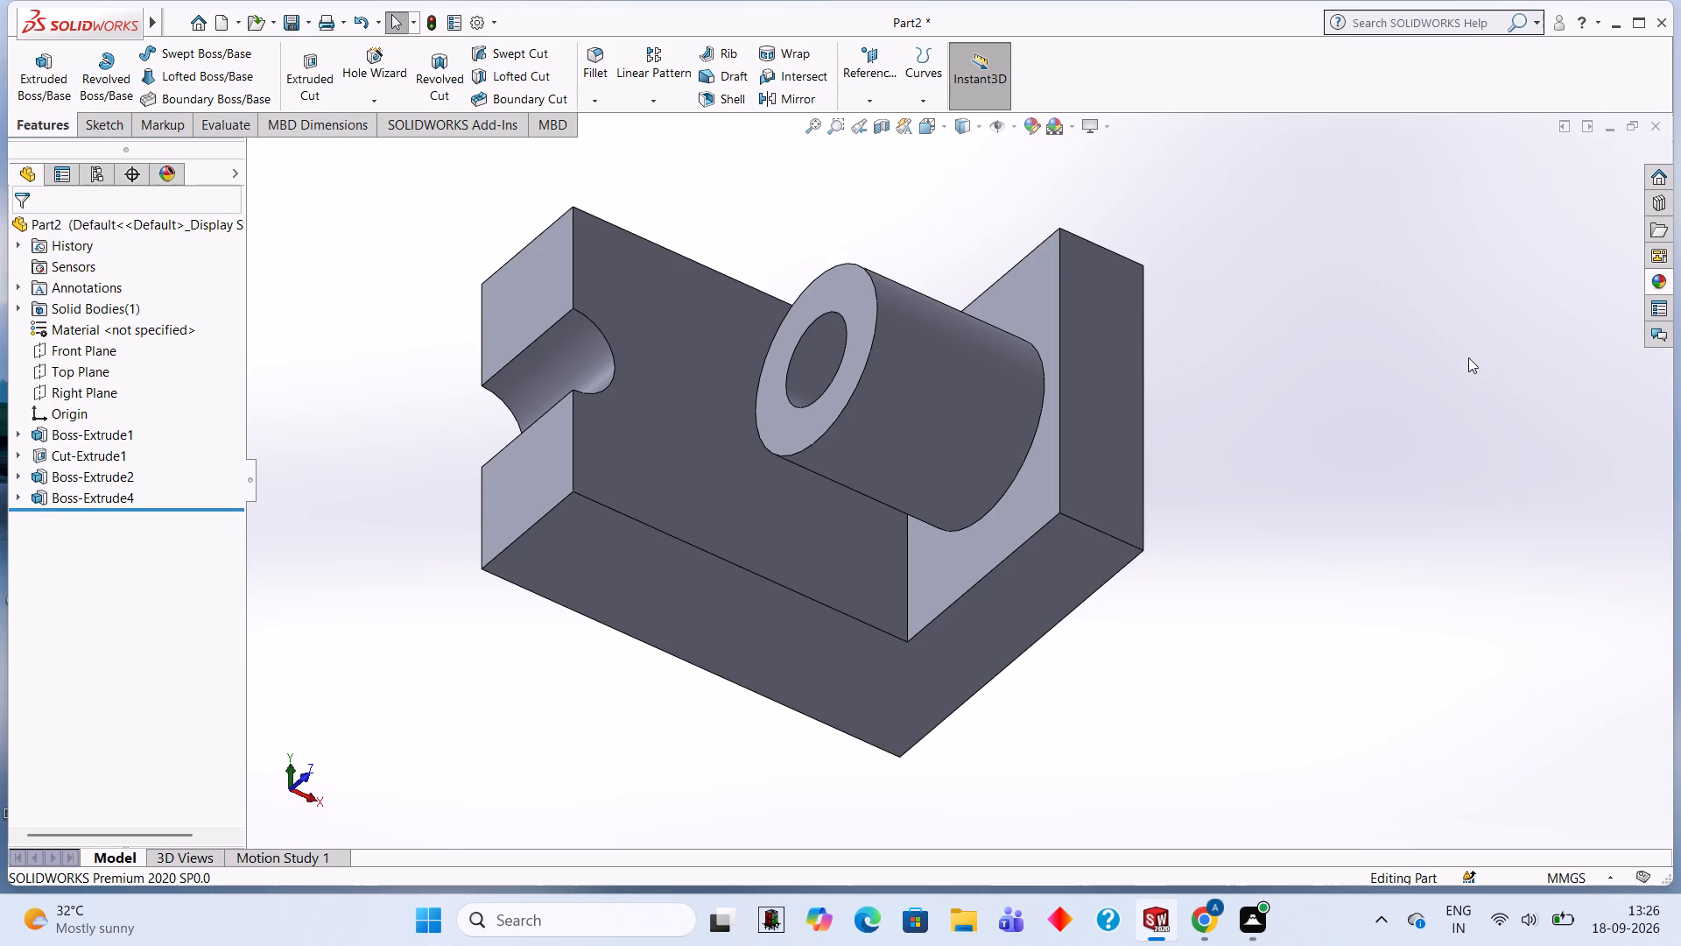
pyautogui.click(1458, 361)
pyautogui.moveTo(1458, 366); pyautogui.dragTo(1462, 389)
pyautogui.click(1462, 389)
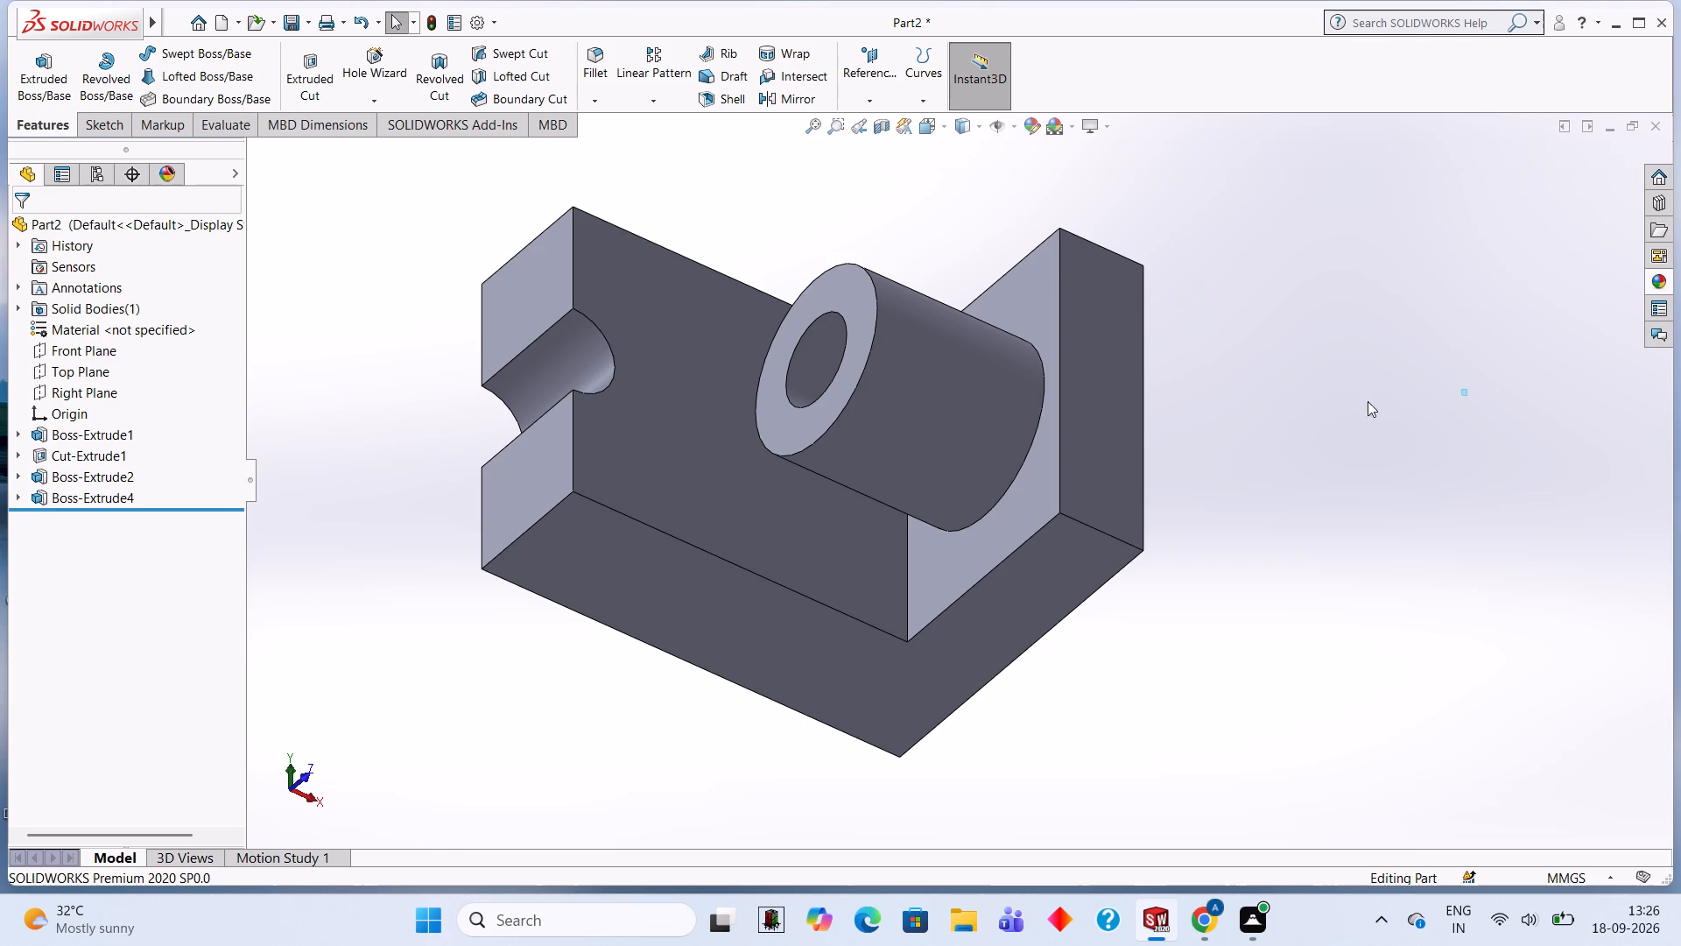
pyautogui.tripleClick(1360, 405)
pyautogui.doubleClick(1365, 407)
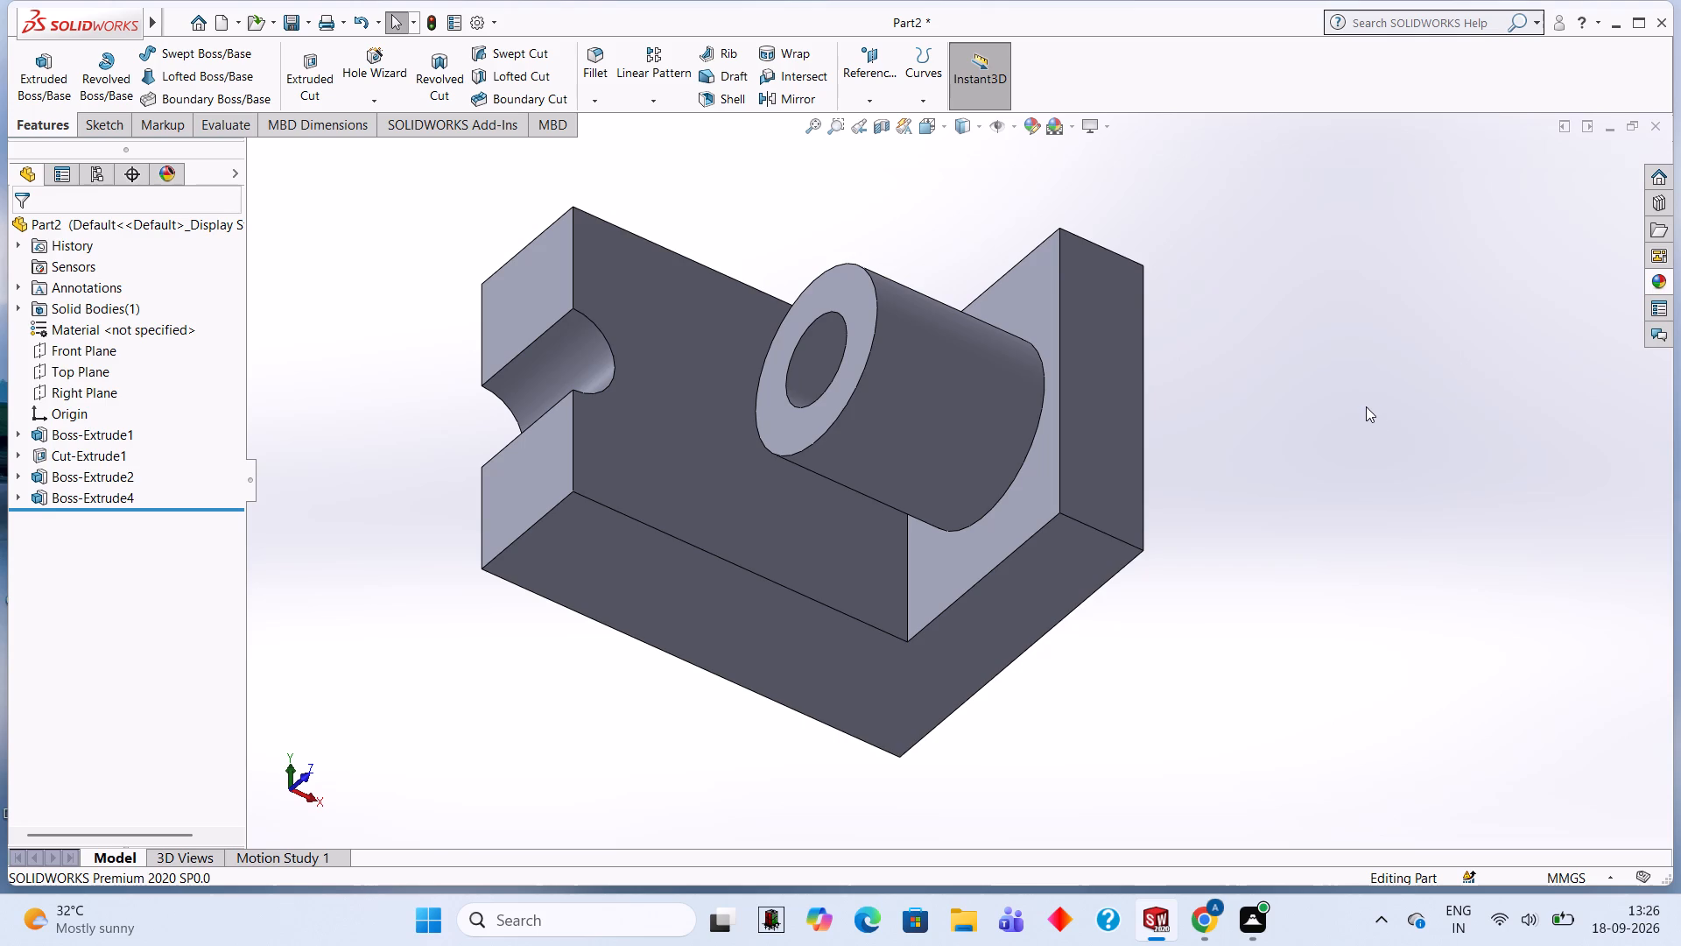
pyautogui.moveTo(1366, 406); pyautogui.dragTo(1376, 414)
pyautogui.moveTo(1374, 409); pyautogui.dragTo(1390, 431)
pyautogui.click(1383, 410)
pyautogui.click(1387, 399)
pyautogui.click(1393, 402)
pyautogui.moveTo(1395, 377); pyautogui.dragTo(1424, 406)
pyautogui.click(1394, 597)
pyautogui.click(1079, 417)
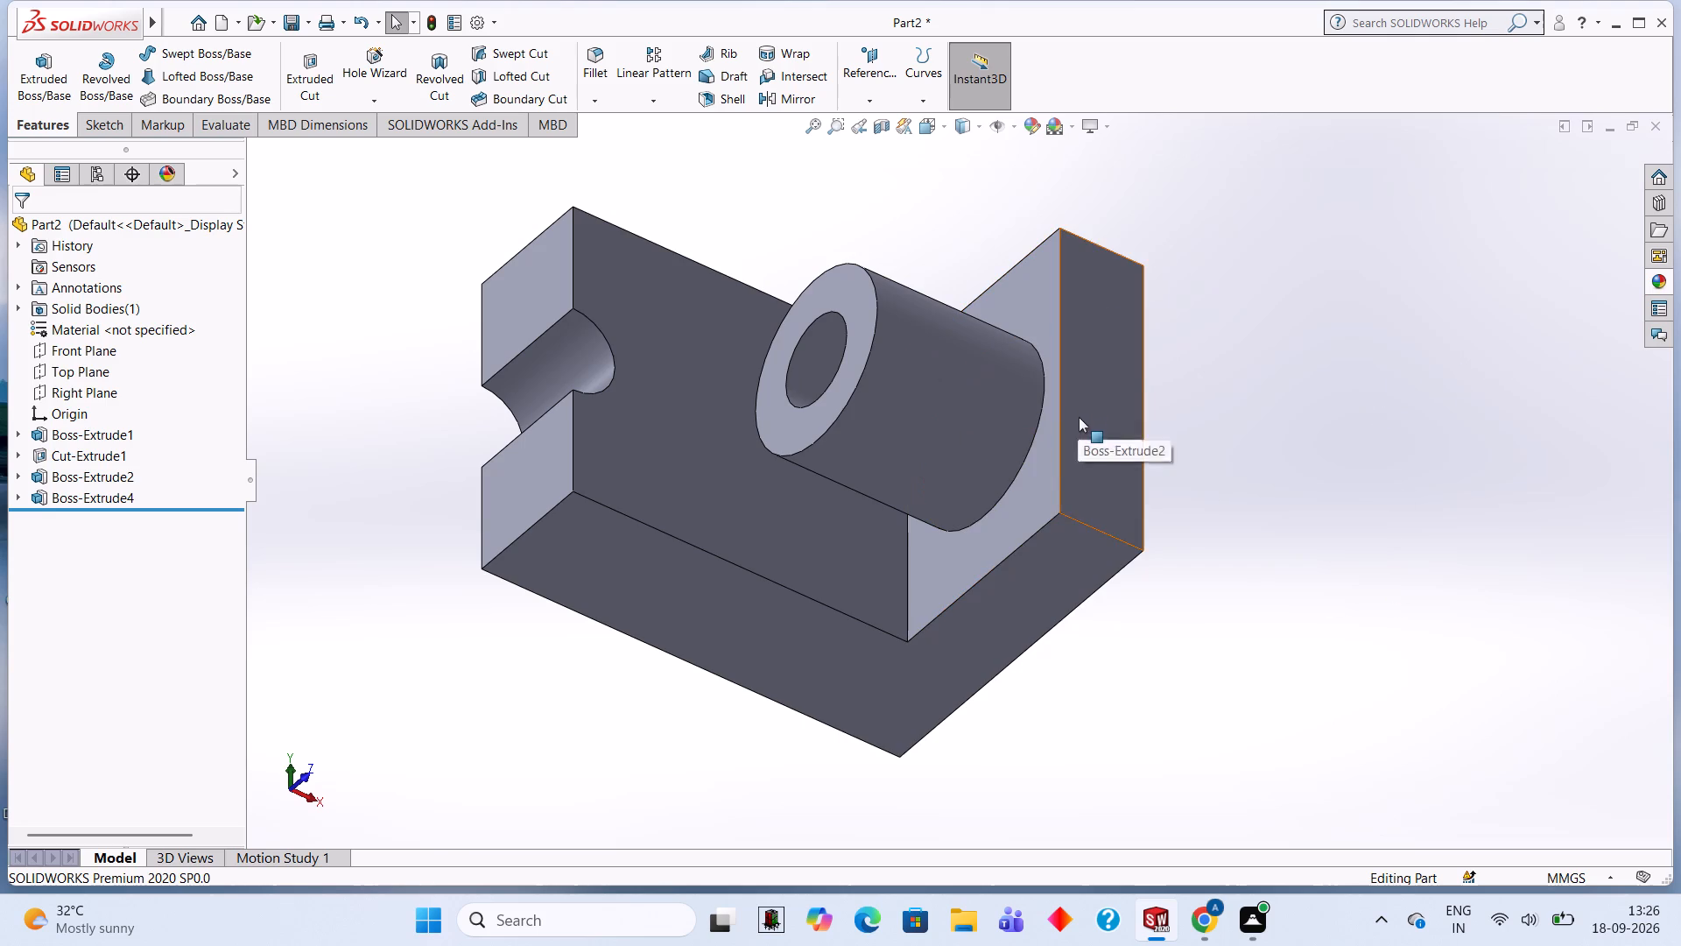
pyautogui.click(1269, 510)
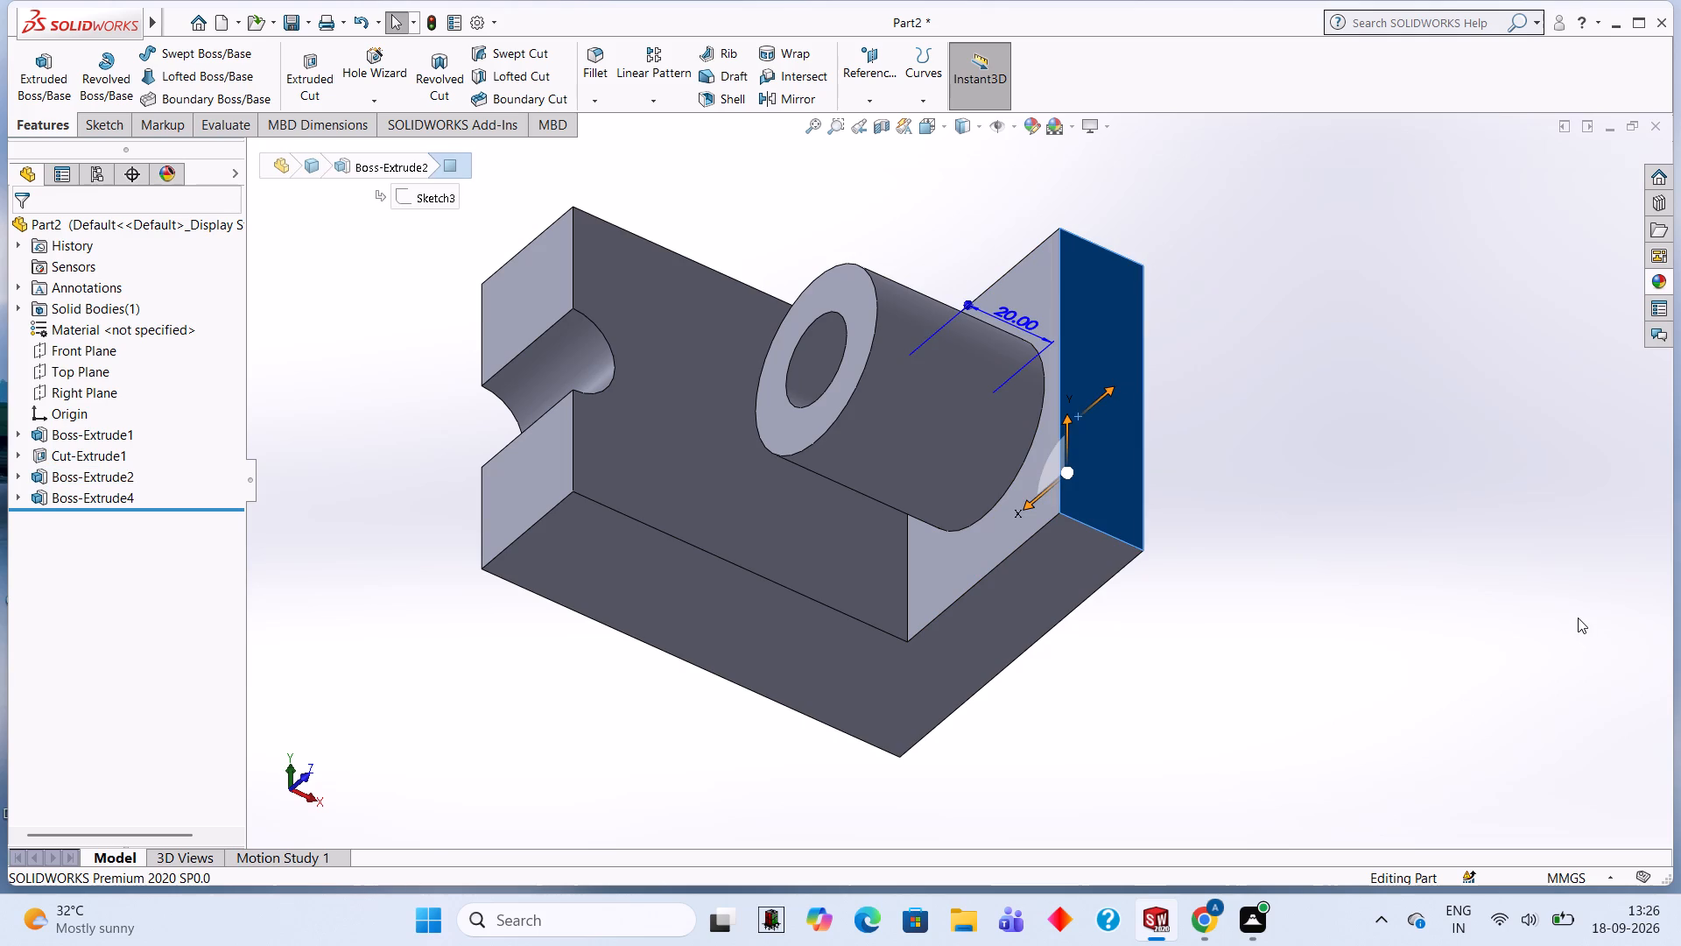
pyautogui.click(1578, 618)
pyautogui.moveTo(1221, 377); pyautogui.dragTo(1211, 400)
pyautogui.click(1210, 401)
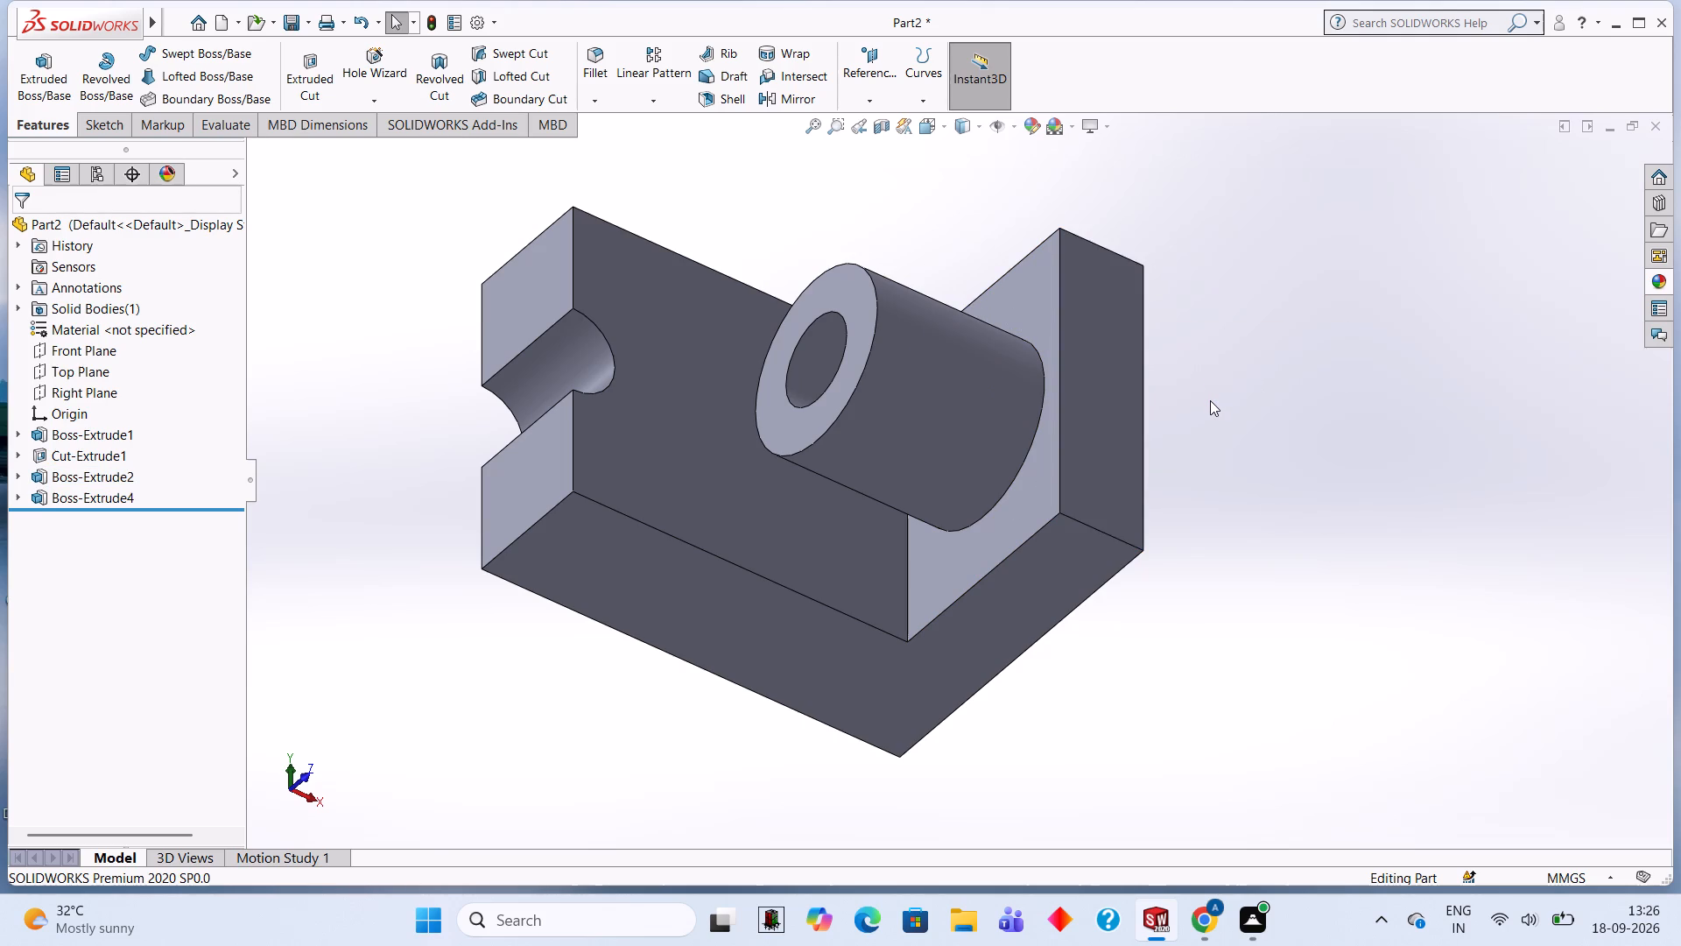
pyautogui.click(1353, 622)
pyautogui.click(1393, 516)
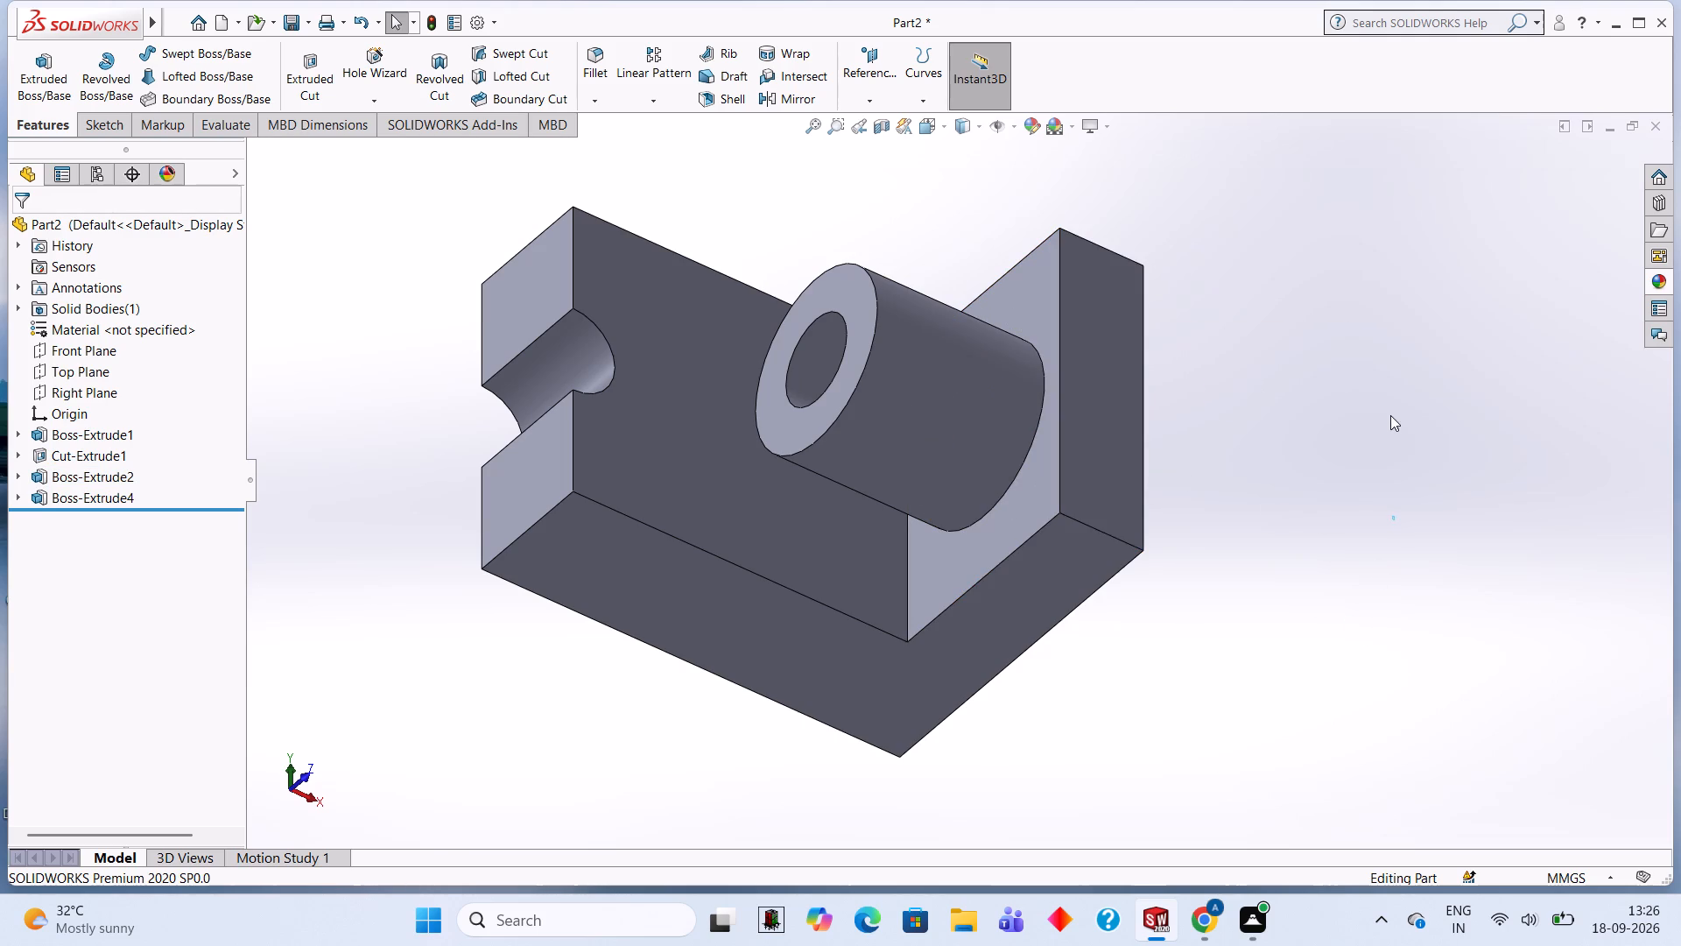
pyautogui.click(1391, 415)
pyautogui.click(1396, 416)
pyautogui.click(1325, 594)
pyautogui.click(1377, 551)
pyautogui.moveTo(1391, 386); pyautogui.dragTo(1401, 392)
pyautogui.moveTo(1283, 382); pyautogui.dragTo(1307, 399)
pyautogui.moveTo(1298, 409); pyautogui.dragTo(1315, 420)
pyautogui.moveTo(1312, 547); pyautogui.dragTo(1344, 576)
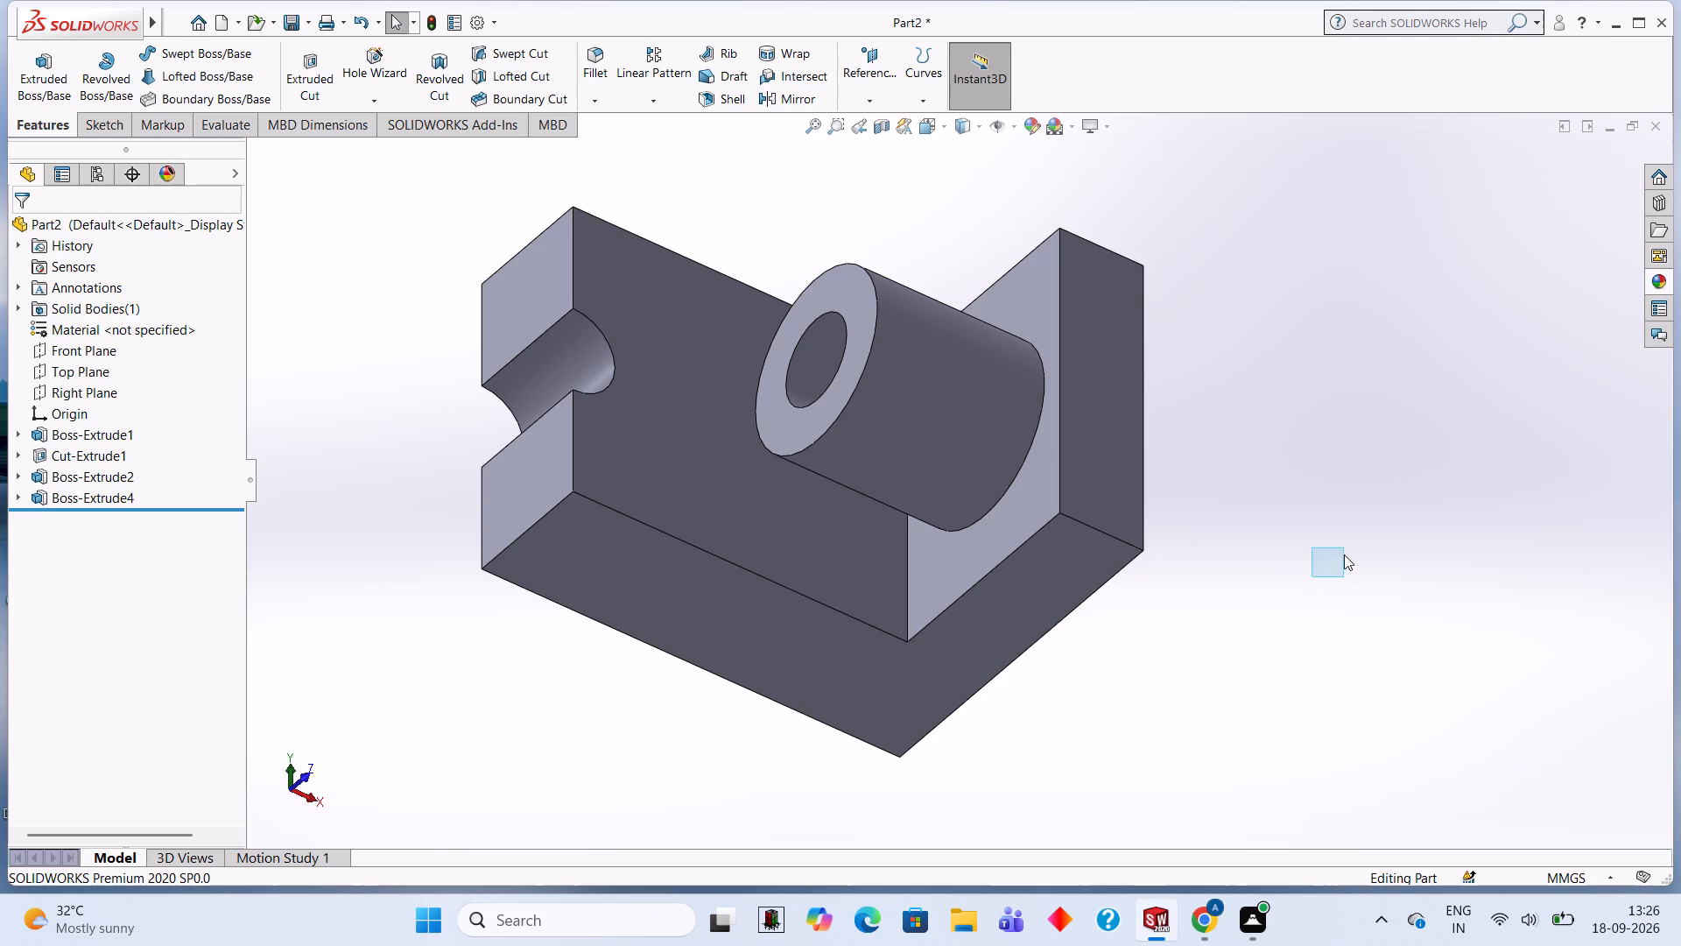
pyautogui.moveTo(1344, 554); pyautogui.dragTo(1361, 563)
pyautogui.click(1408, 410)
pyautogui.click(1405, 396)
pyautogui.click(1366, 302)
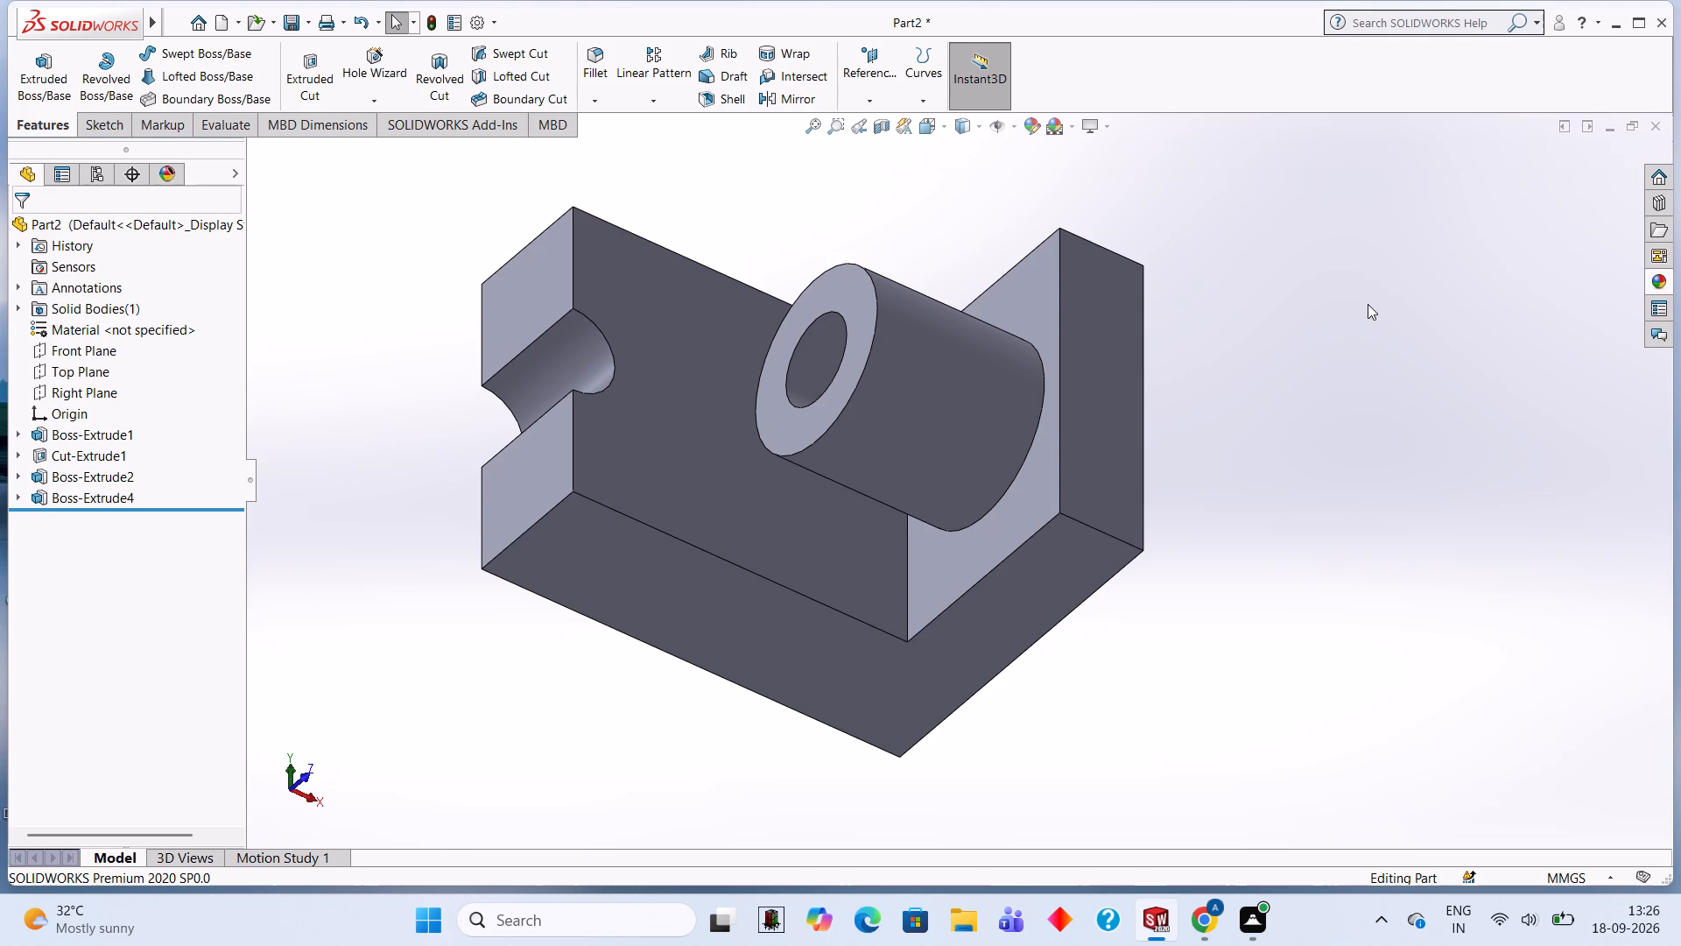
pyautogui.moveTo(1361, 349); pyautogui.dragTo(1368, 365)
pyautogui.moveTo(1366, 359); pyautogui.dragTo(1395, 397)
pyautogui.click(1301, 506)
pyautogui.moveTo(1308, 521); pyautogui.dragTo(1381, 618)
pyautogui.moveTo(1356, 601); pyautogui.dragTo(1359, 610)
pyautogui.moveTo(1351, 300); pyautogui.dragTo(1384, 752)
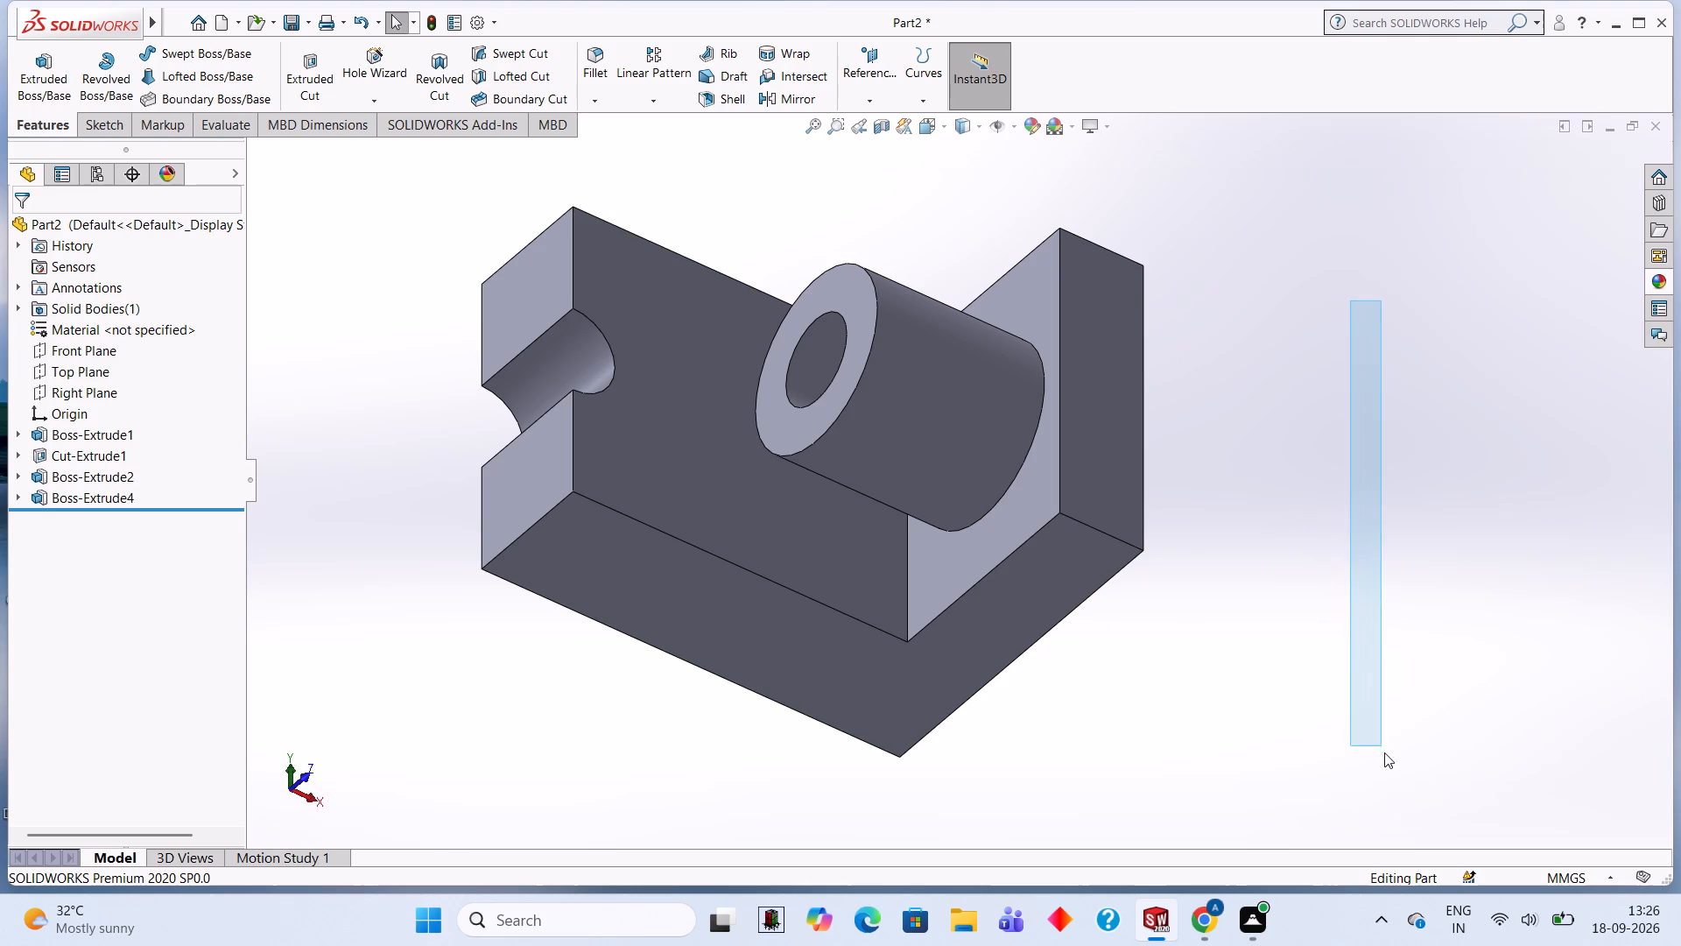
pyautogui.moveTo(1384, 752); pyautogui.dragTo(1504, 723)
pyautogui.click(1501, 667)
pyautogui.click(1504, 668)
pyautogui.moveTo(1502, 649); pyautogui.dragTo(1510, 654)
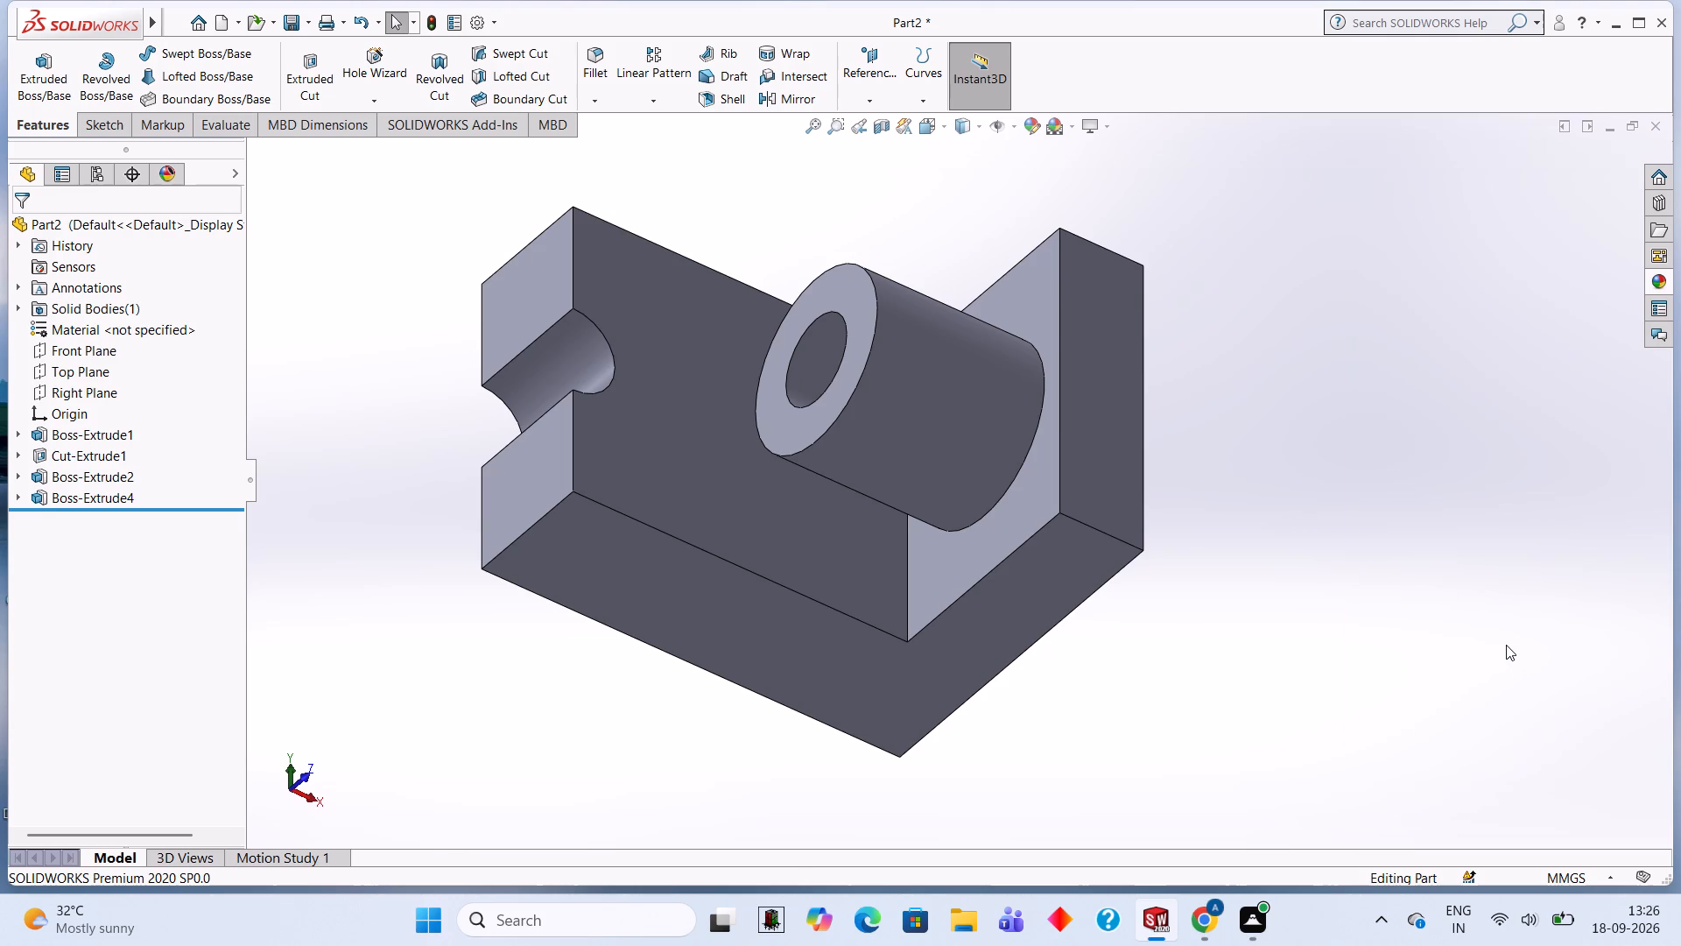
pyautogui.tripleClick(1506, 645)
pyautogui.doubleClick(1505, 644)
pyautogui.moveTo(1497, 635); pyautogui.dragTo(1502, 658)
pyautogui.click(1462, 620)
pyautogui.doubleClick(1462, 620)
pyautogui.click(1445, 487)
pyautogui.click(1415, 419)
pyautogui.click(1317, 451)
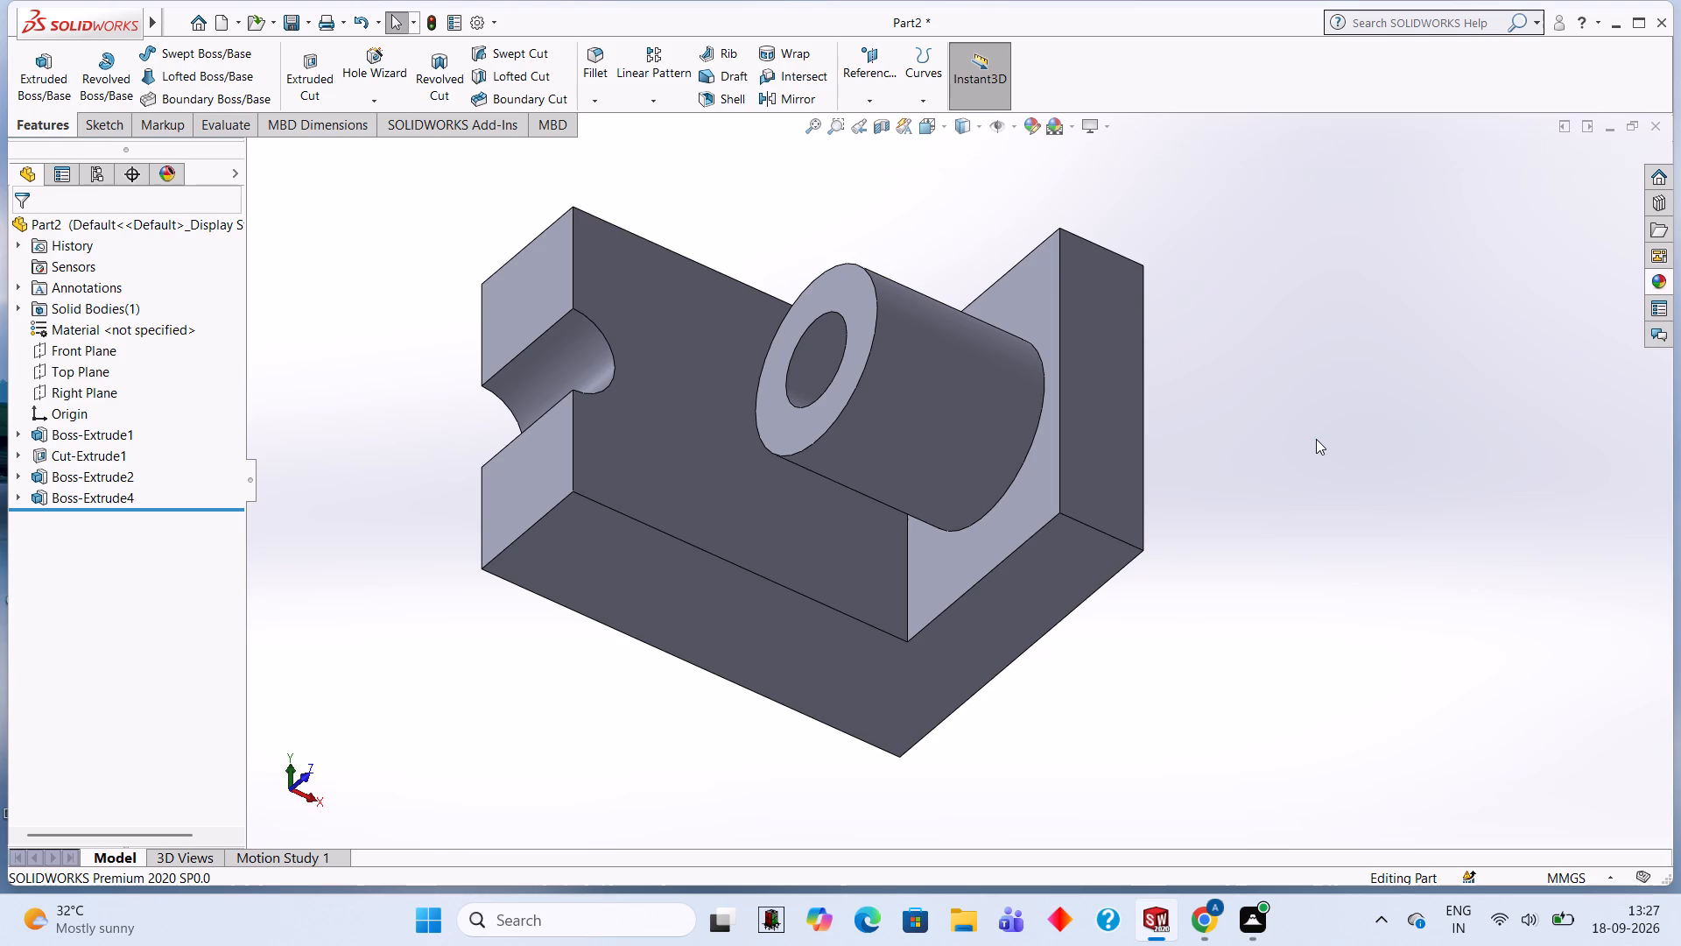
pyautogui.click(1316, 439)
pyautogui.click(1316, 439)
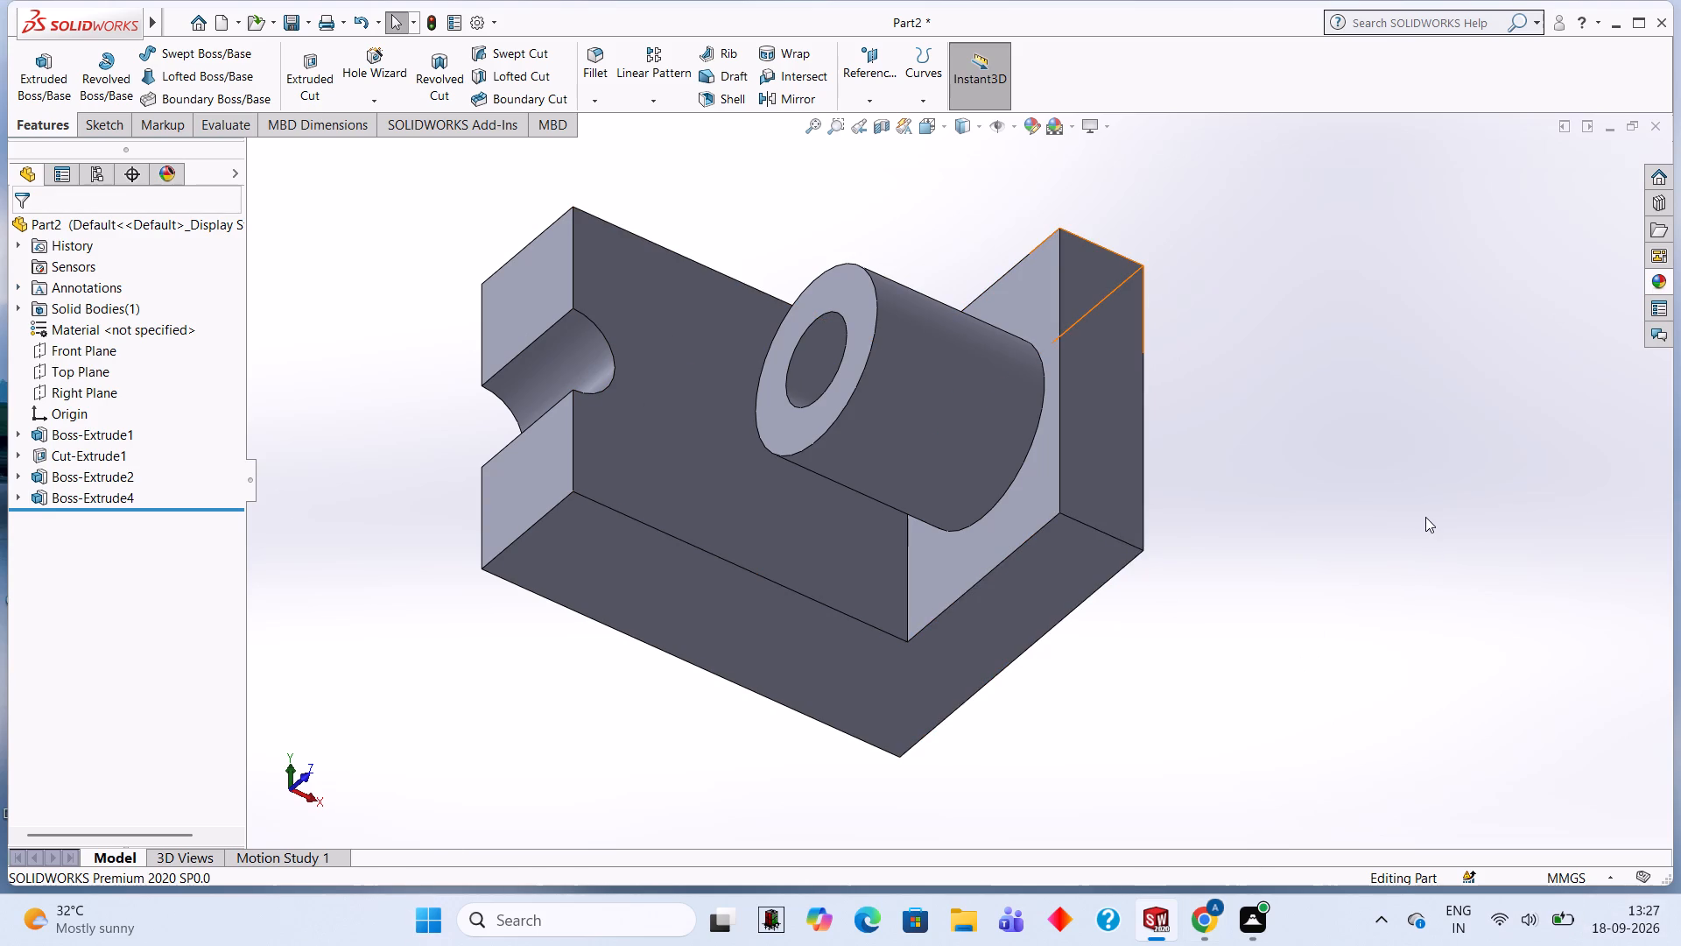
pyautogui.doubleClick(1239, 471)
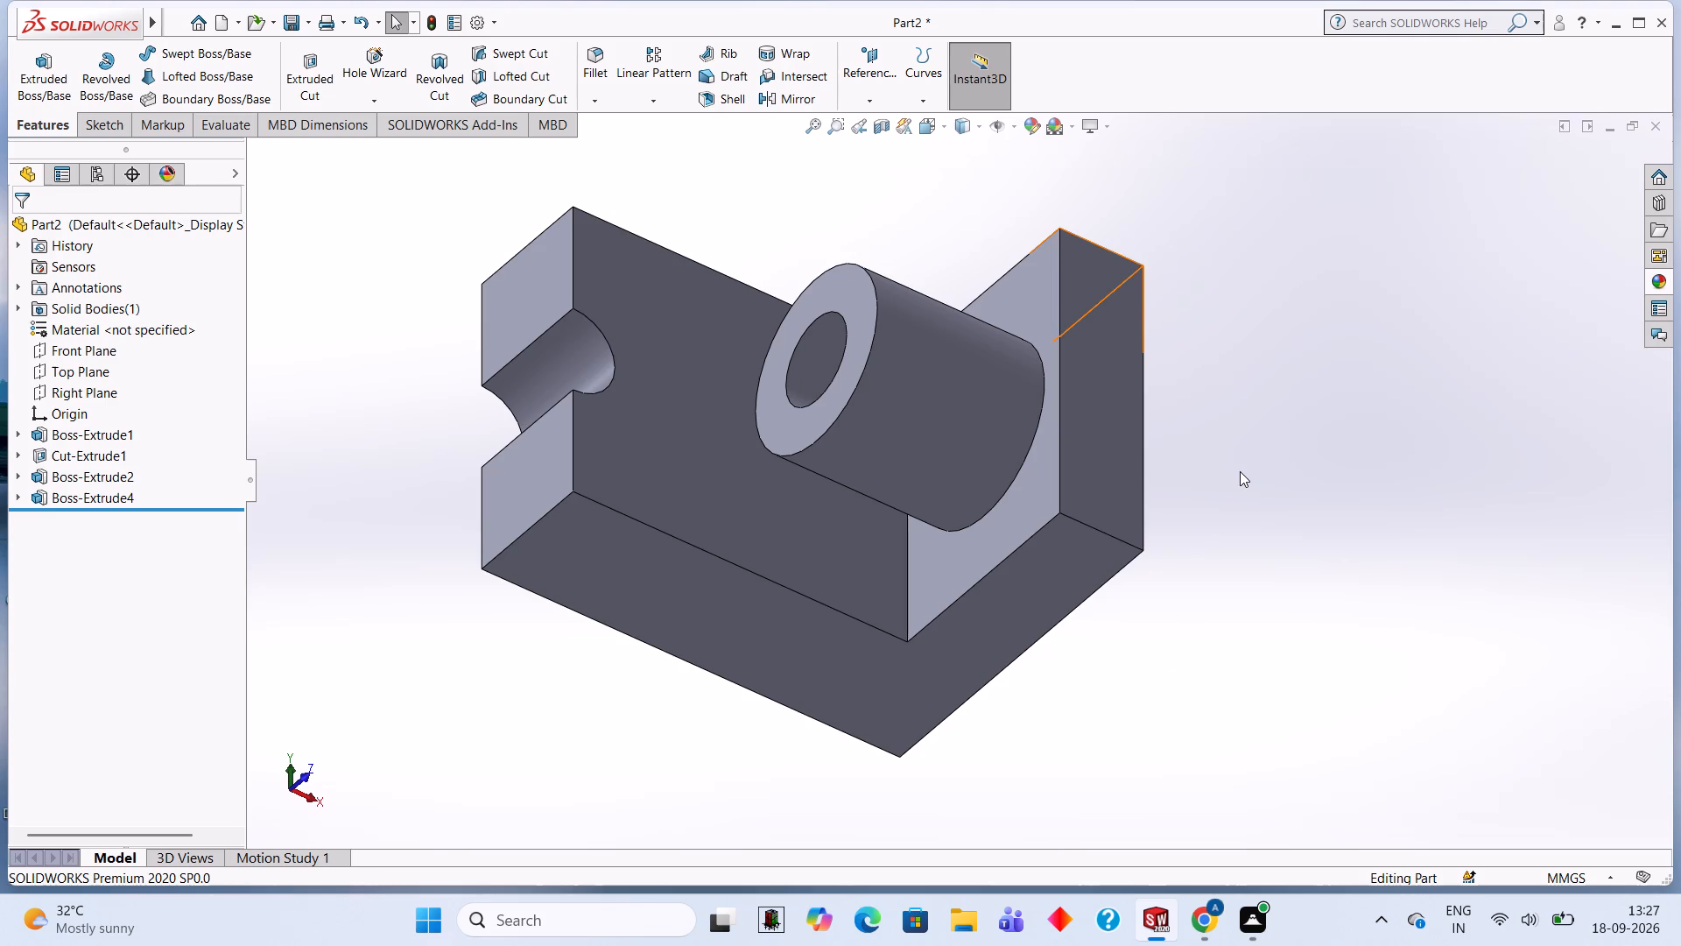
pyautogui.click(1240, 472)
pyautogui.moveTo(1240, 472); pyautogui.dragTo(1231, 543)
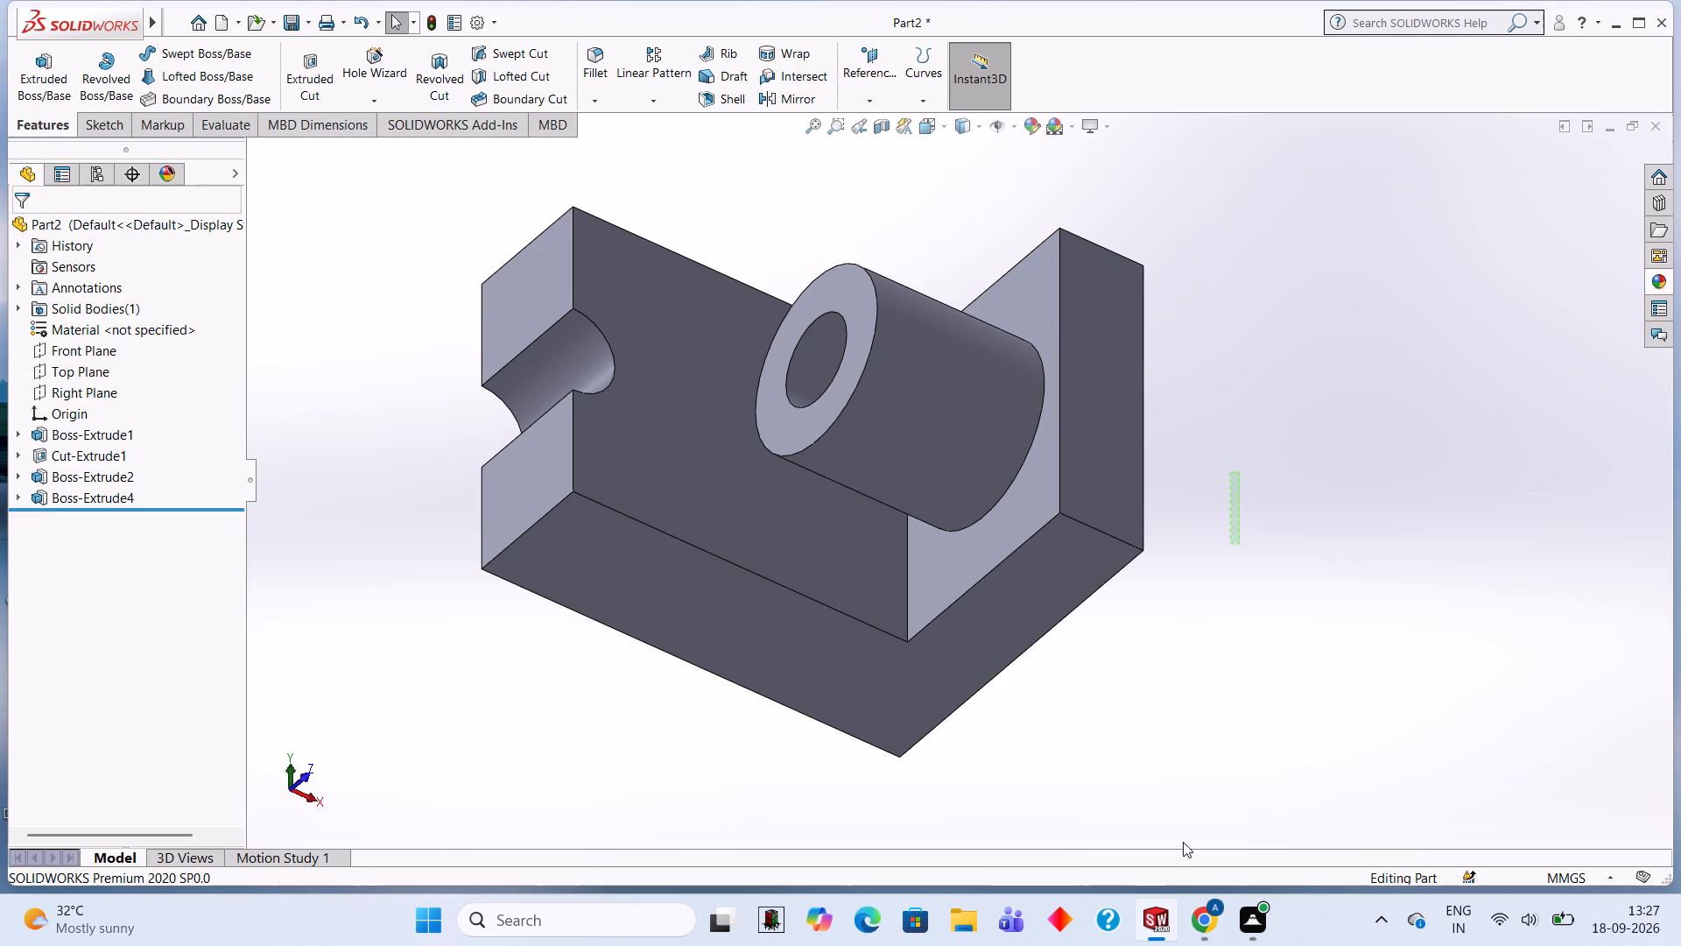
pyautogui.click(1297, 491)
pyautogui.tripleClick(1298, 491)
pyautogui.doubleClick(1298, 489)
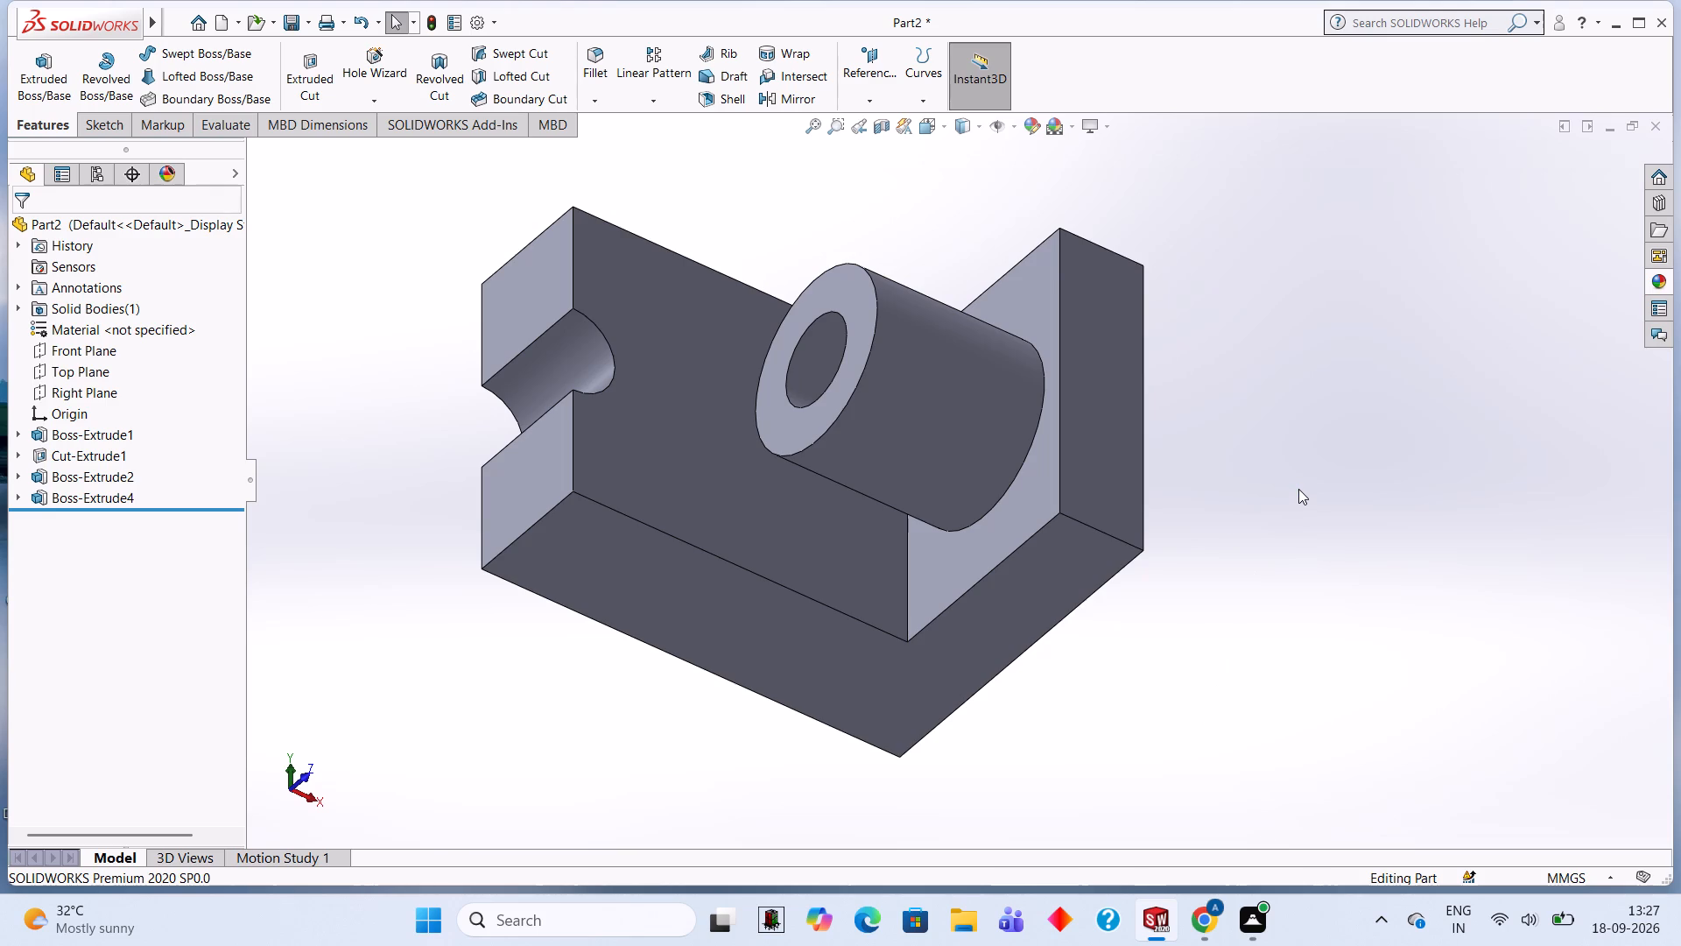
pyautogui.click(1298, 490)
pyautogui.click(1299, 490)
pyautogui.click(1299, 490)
# Apply the solid Pink appearance to the whole part.
pyautogui.click(1675, 272)
pyautogui.click(1663, 283)
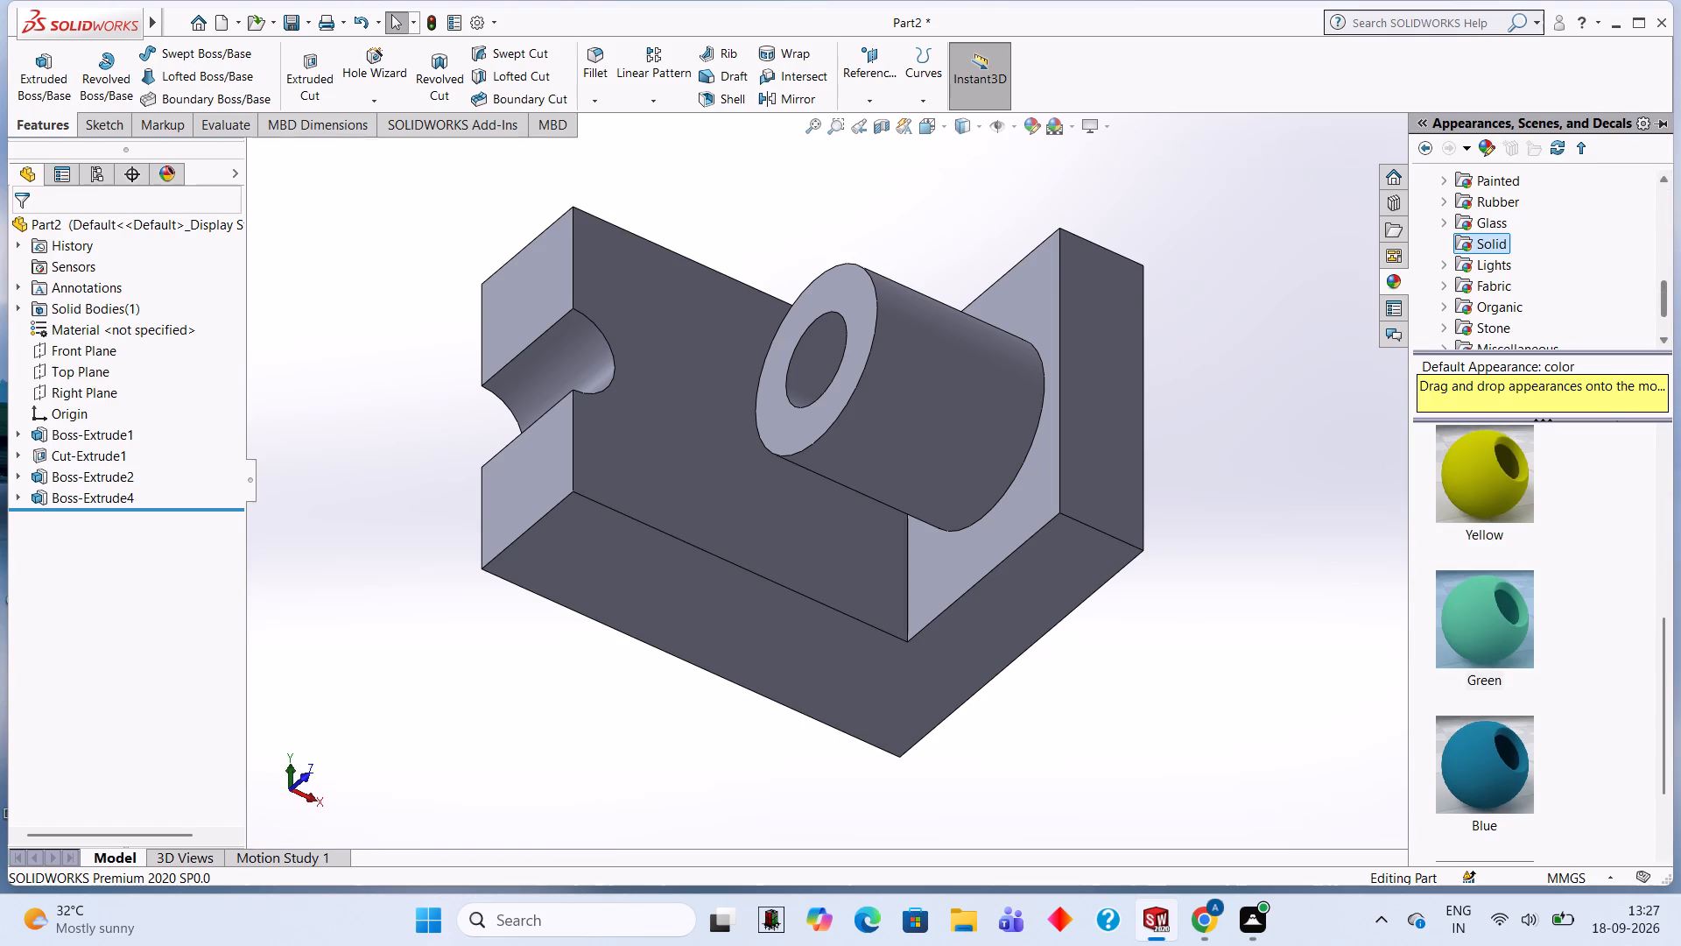
pyautogui.scroll(-3, 1489, 562)
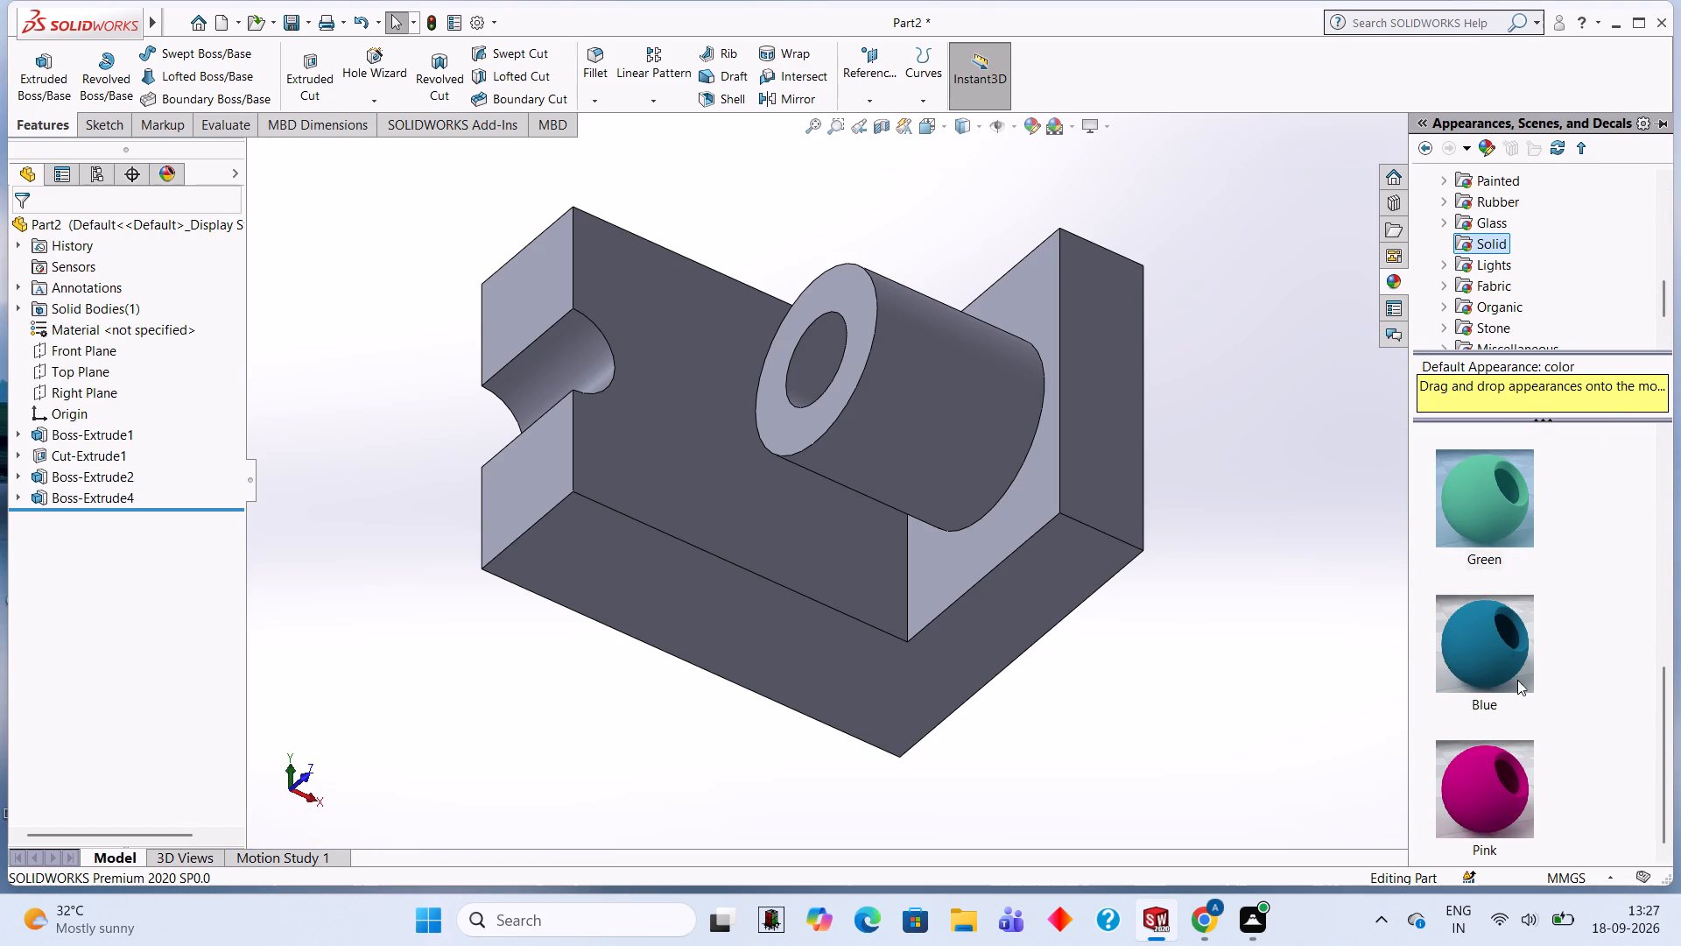
pyautogui.click(1482, 802)
pyautogui.moveTo(1482, 802); pyautogui.dragTo(1168, 745)
pyautogui.click(1214, 508)
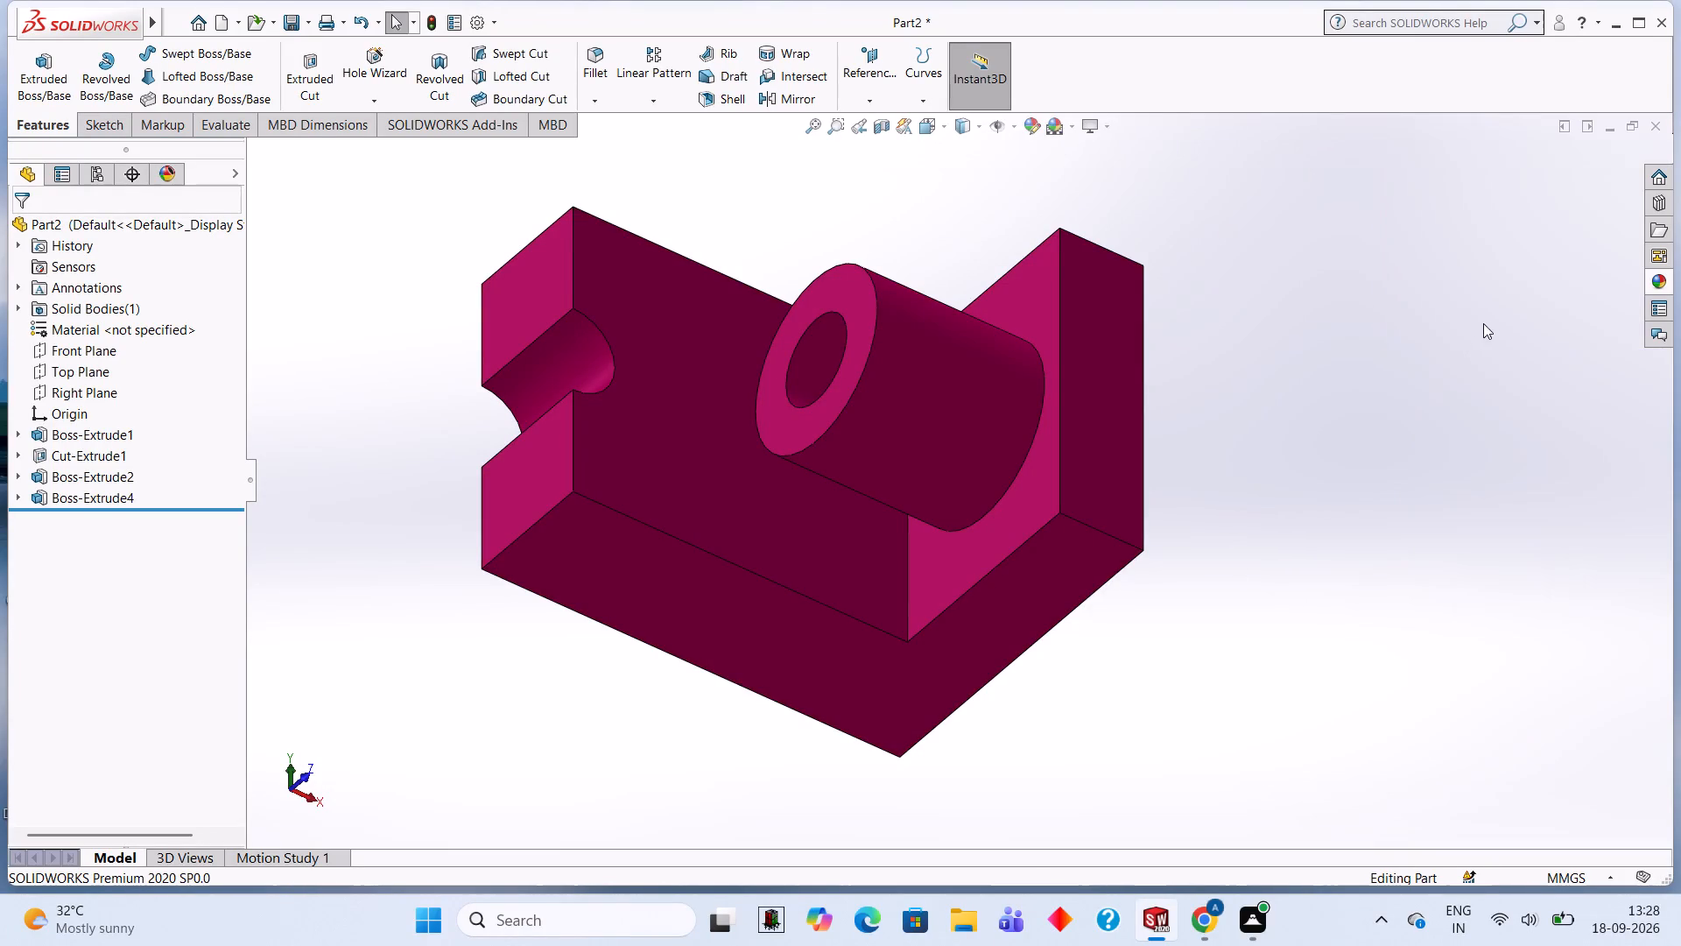
# Apply the solid Blue appearance to the hollow cylindrical boss feature only.
pyautogui.click(1659, 280)
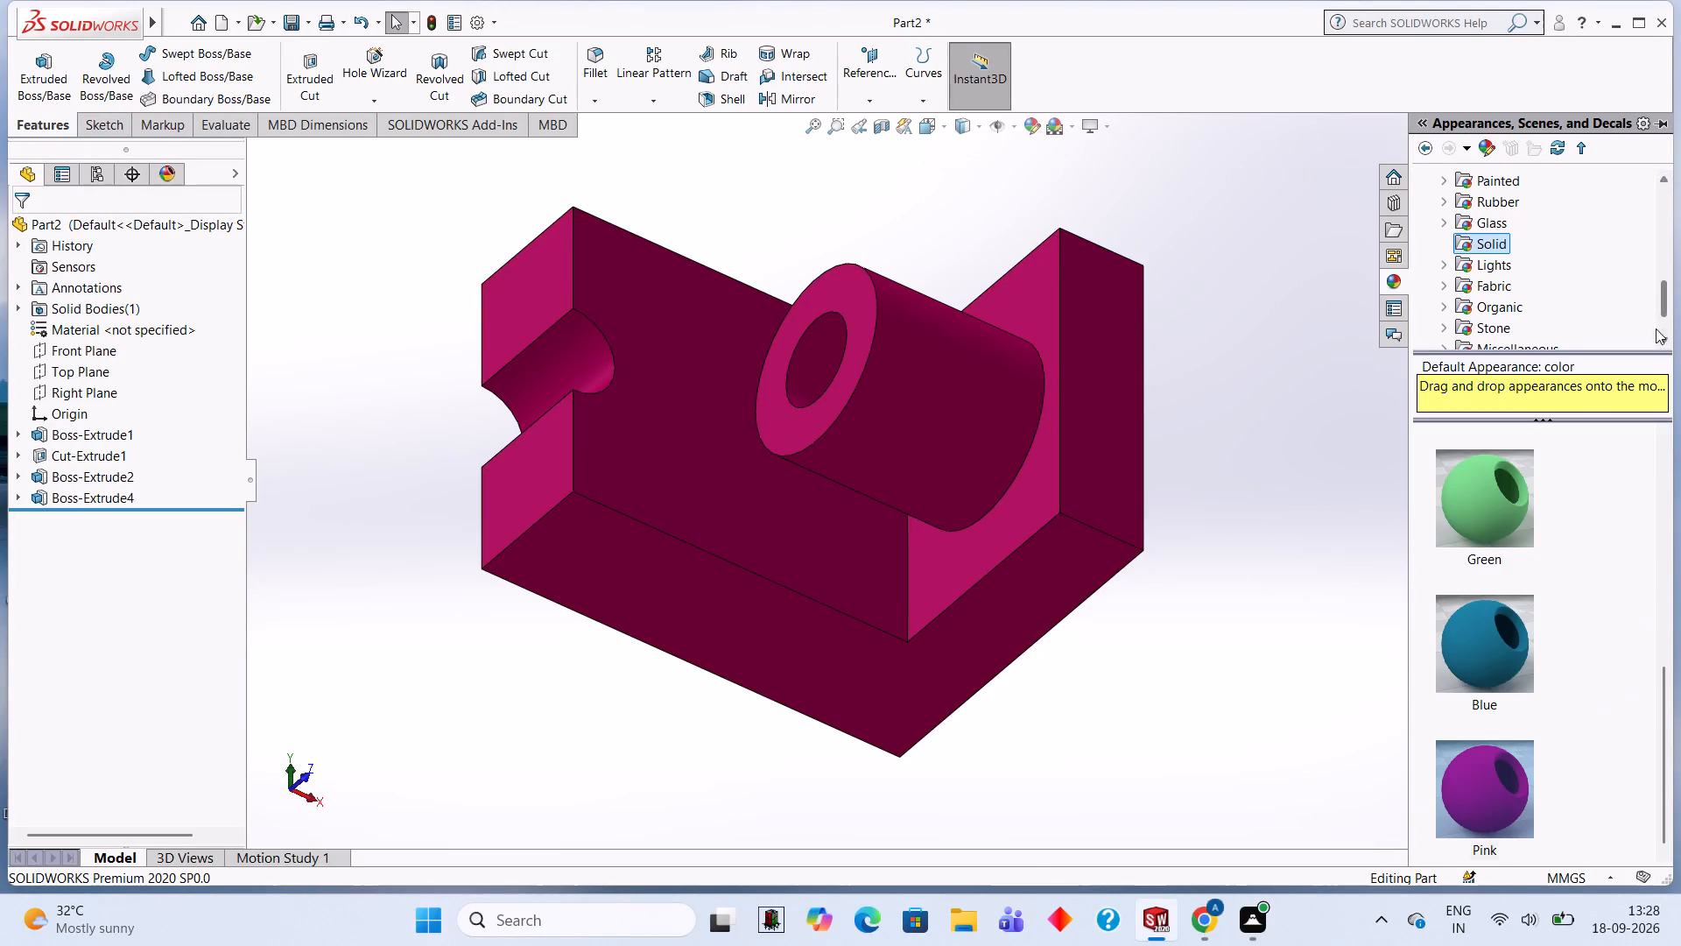
pyautogui.moveTo(1488, 658); pyautogui.dragTo(1044, 475)
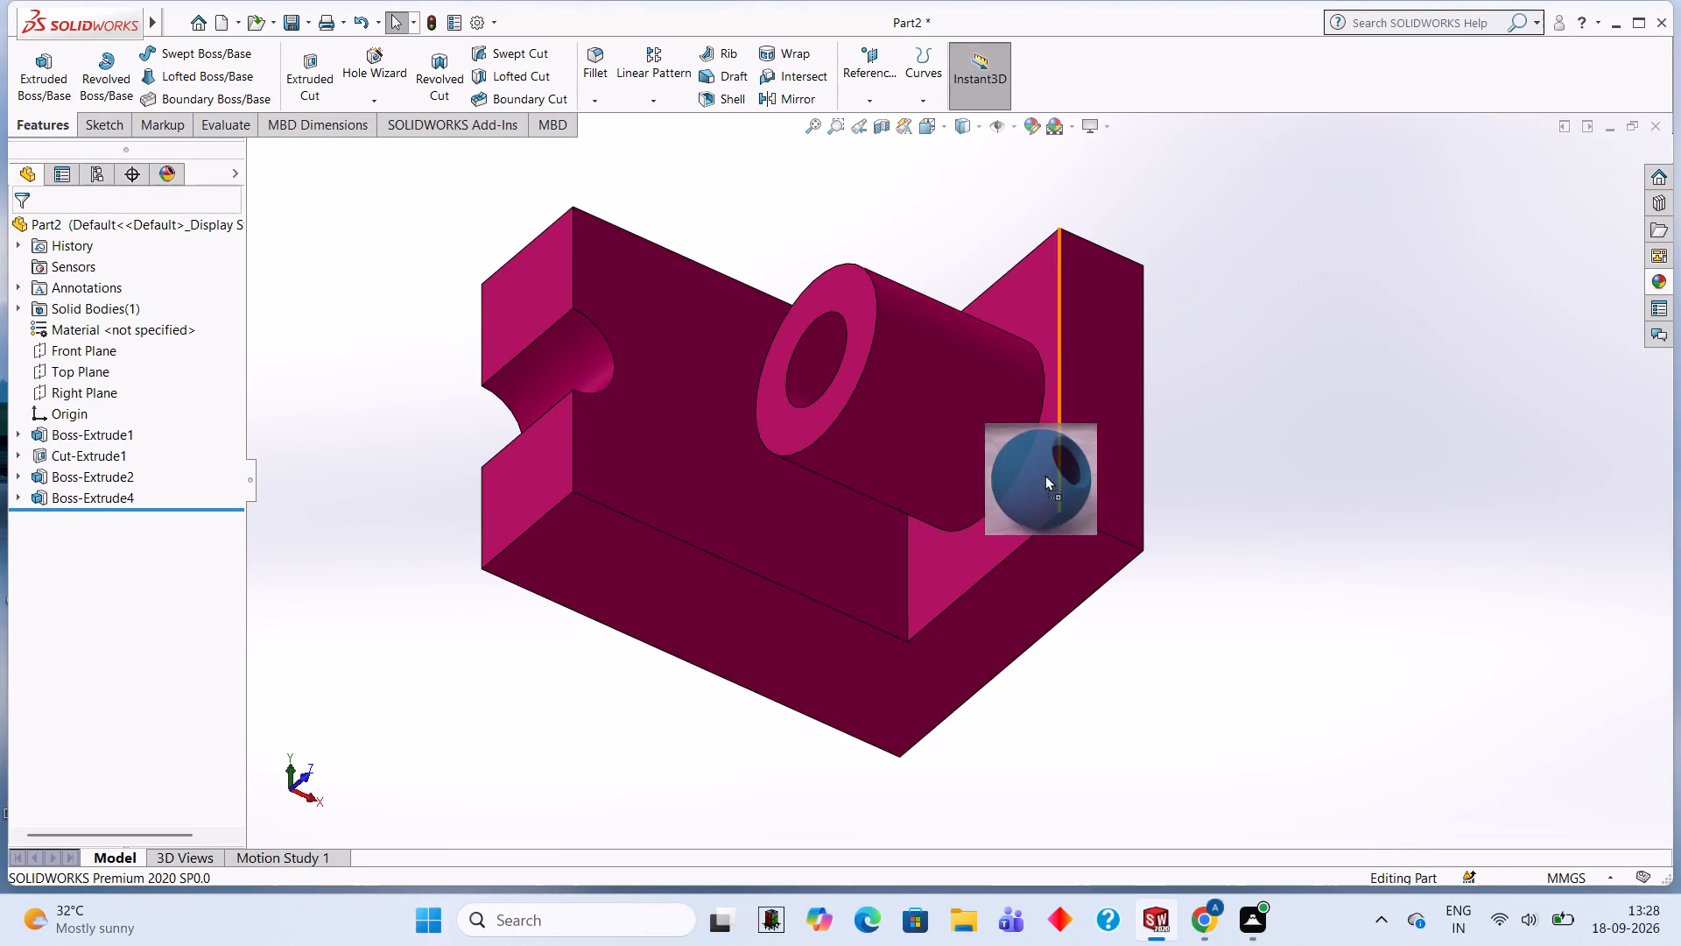
pyautogui.moveTo(1044, 475); pyautogui.dragTo(831, 361)
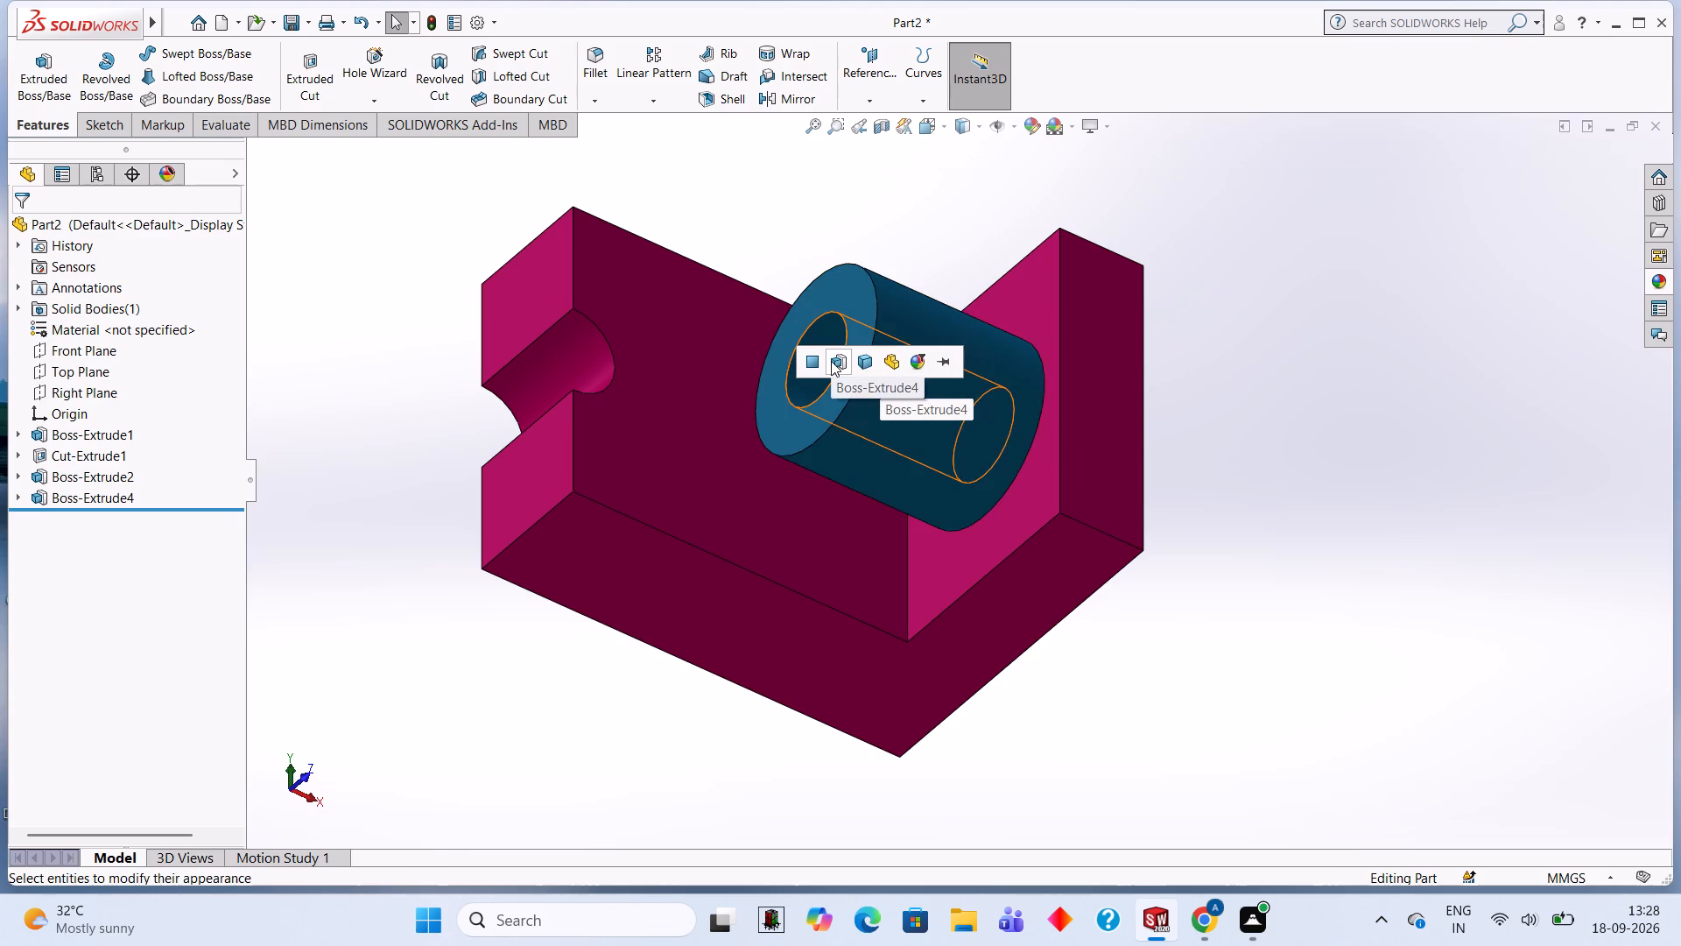
pyautogui.click(831, 361)
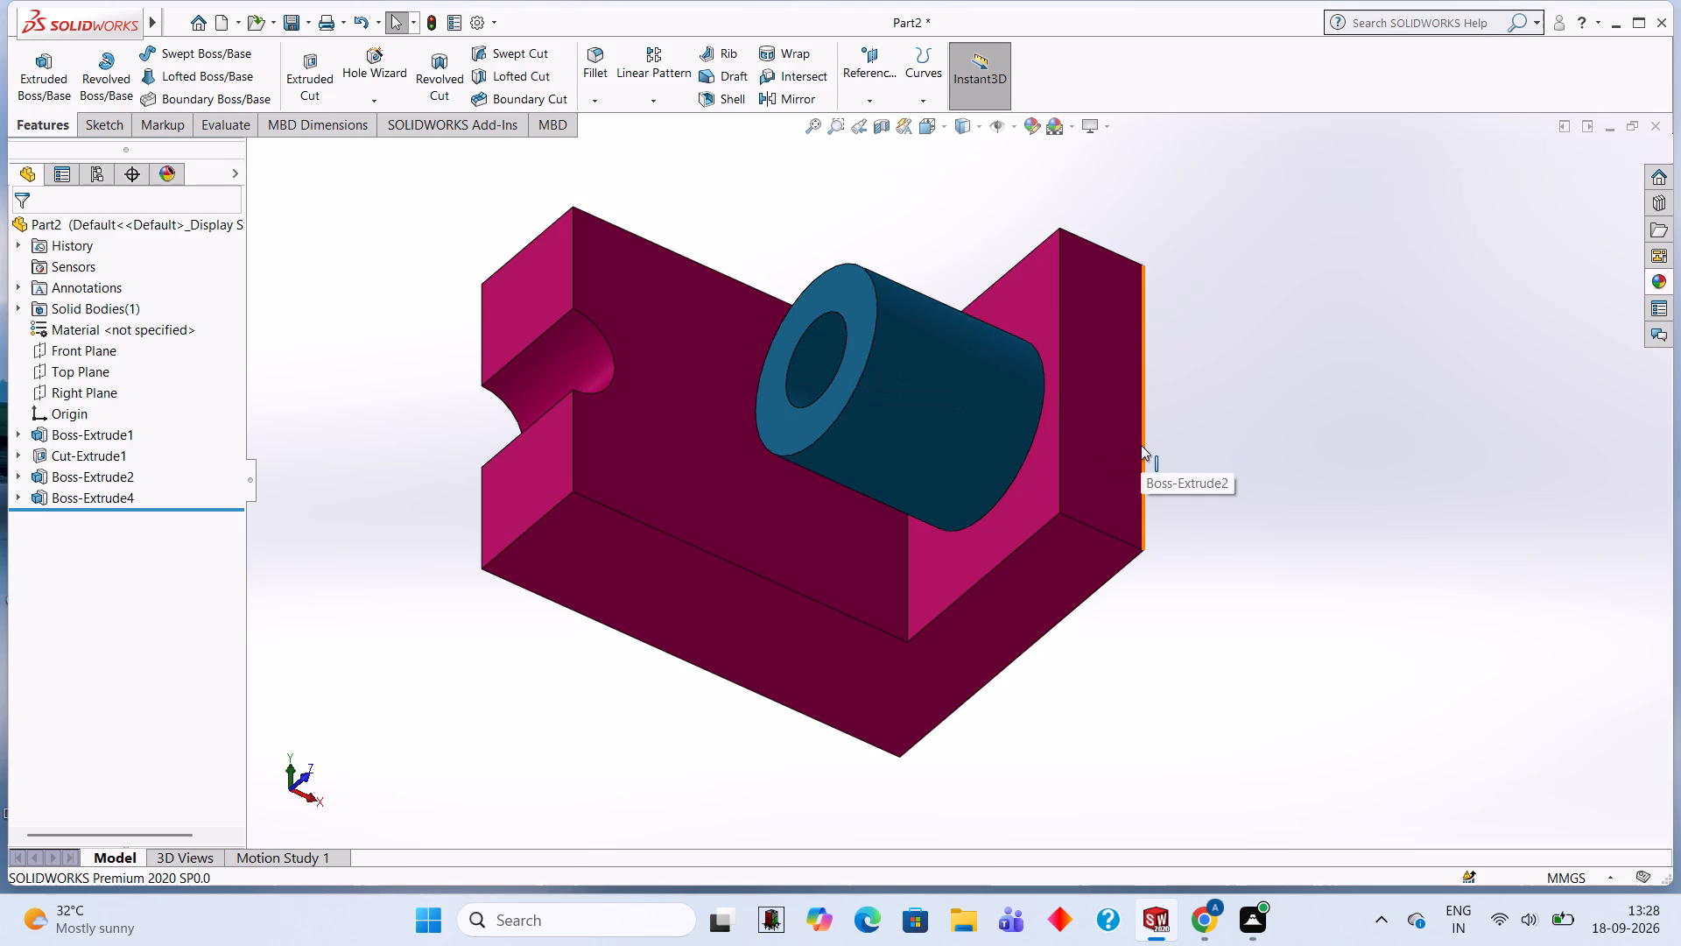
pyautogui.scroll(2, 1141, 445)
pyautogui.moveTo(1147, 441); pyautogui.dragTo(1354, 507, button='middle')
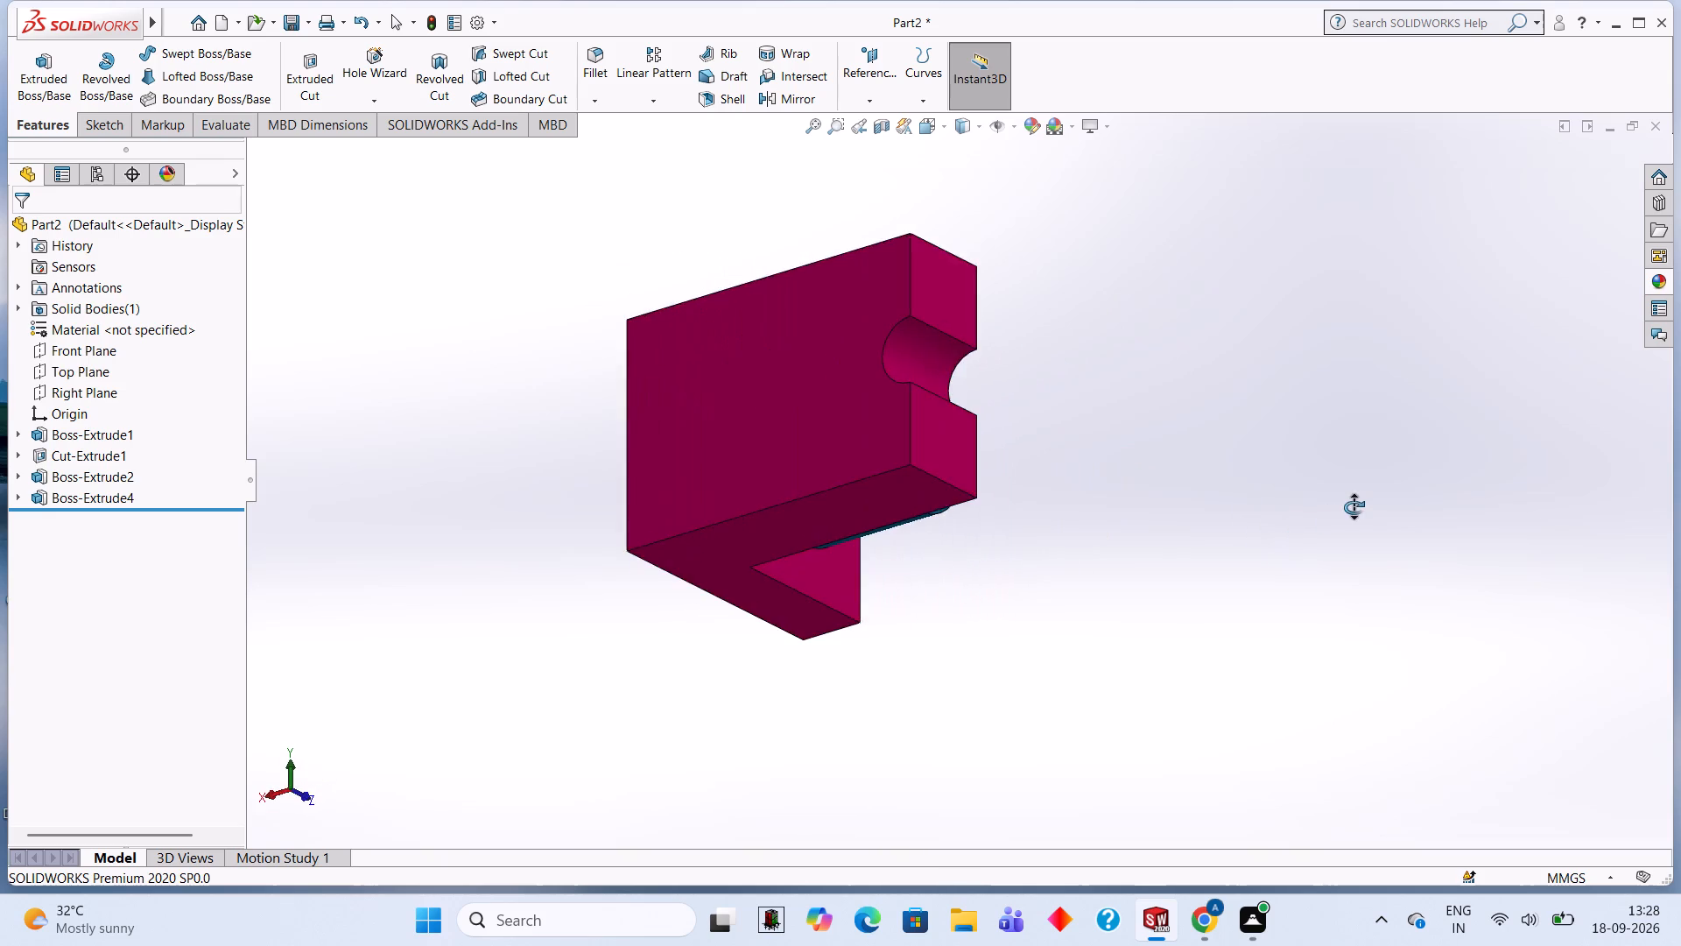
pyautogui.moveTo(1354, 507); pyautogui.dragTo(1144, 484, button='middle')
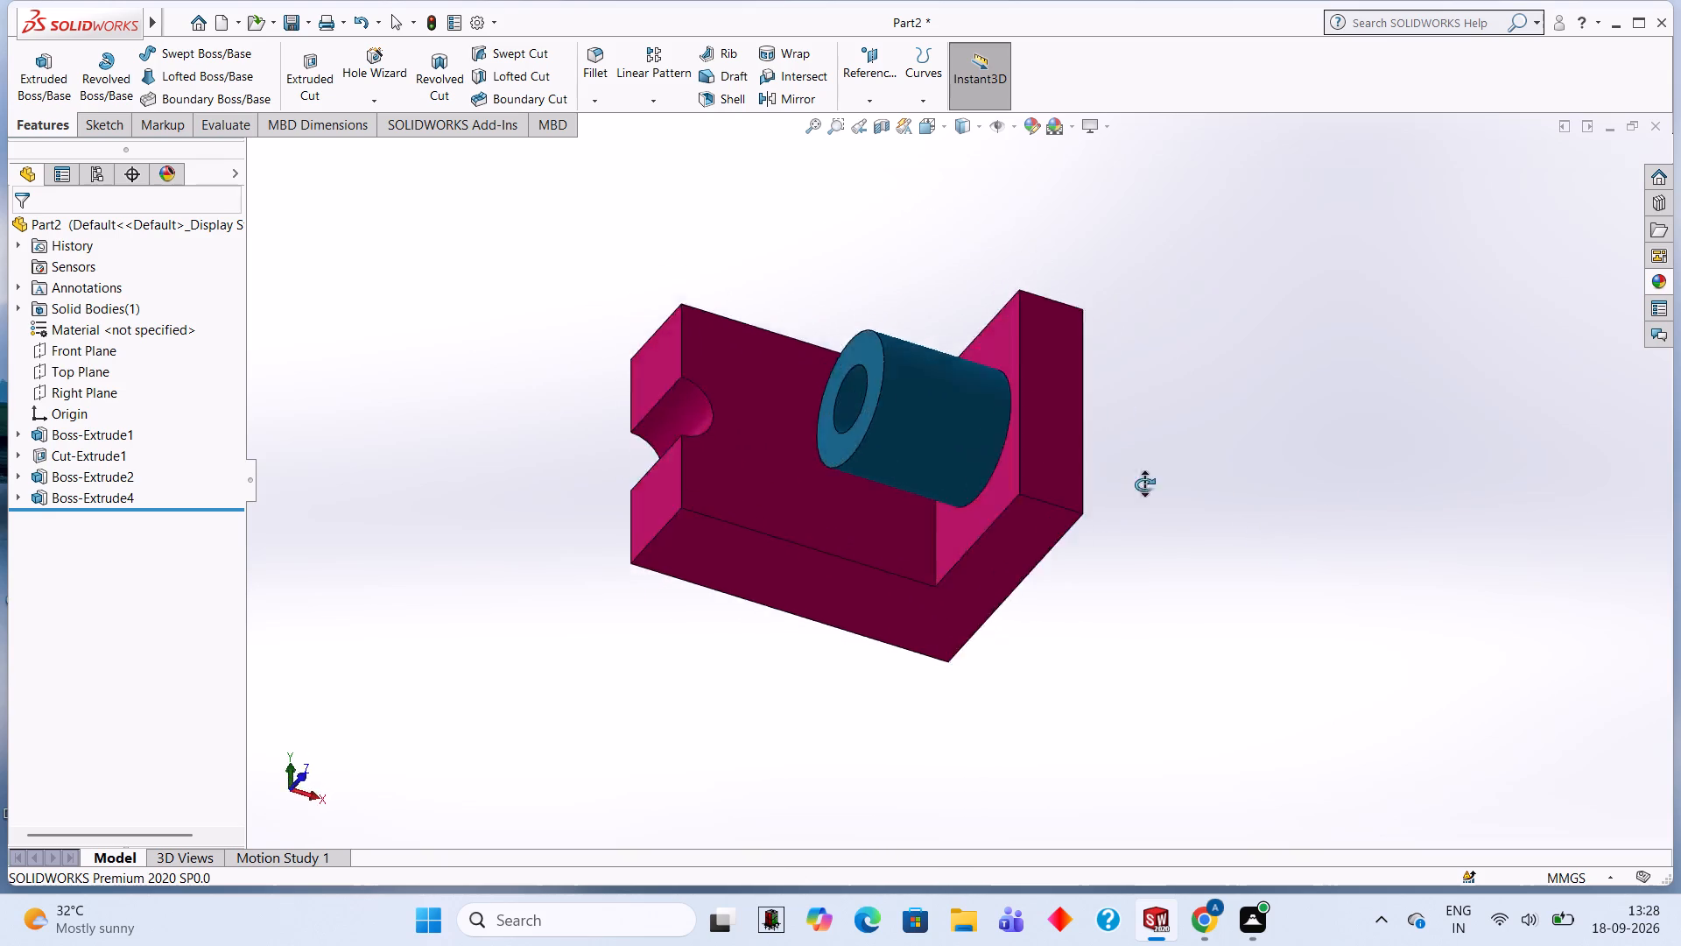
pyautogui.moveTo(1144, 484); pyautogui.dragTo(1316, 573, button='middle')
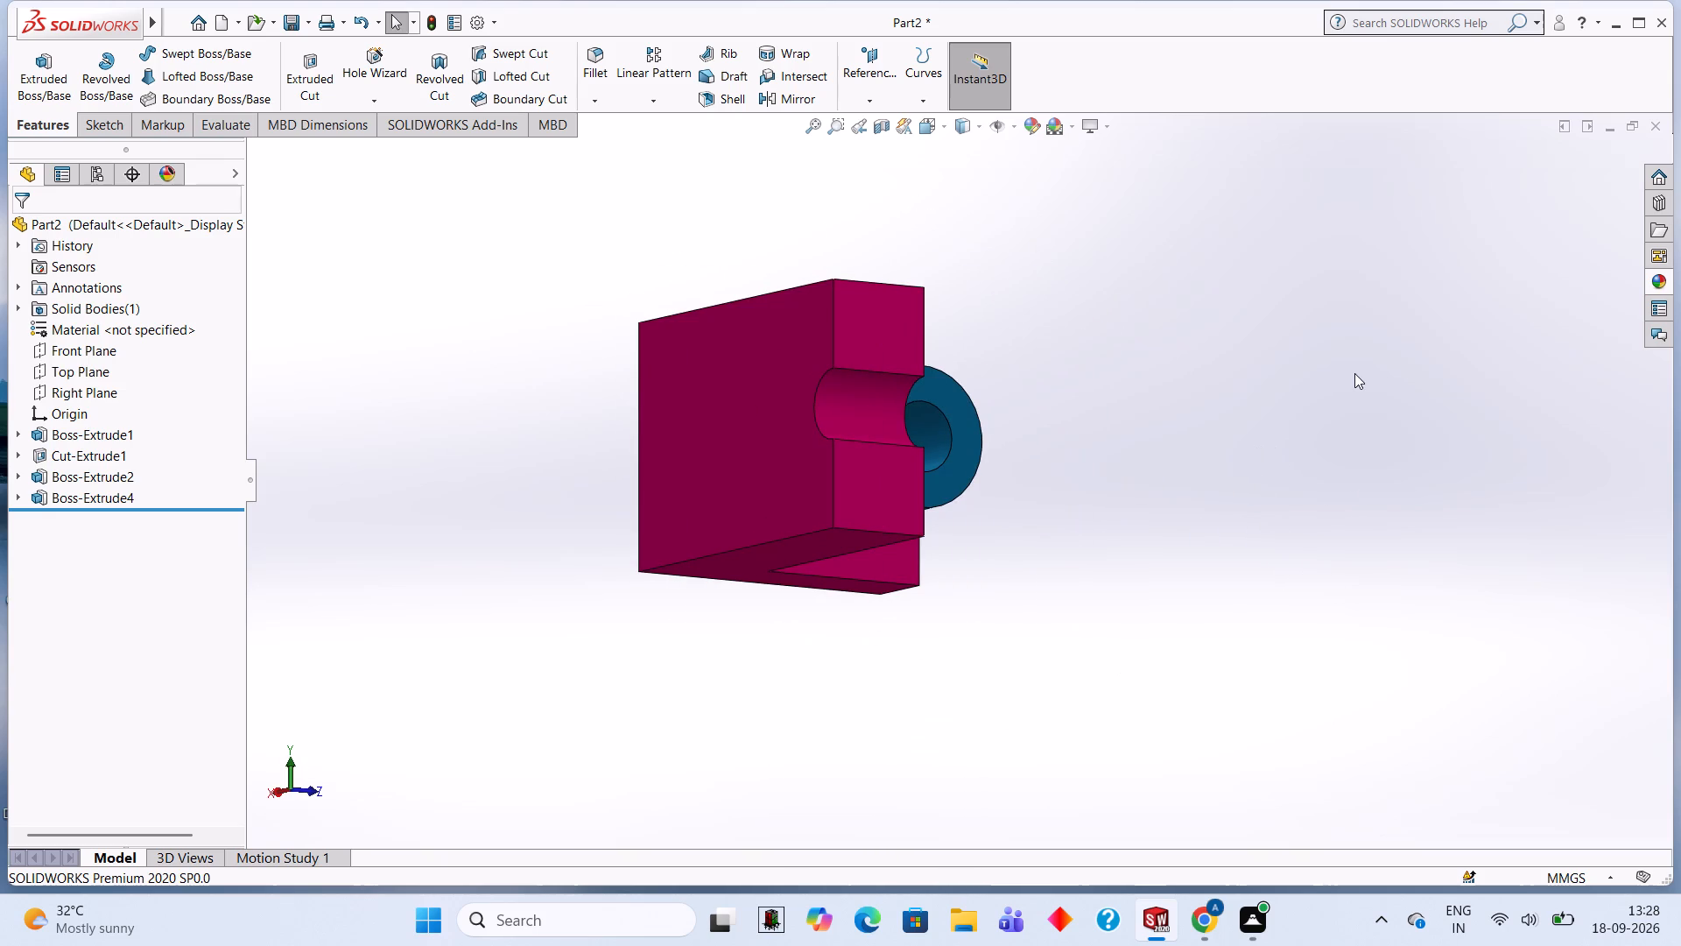
# Apply the solid Blue appearance to the semicircular notch cut feature at the end of the base.
pyautogui.moveTo(1354, 372); pyautogui.dragTo(1255, 371, button='middle')
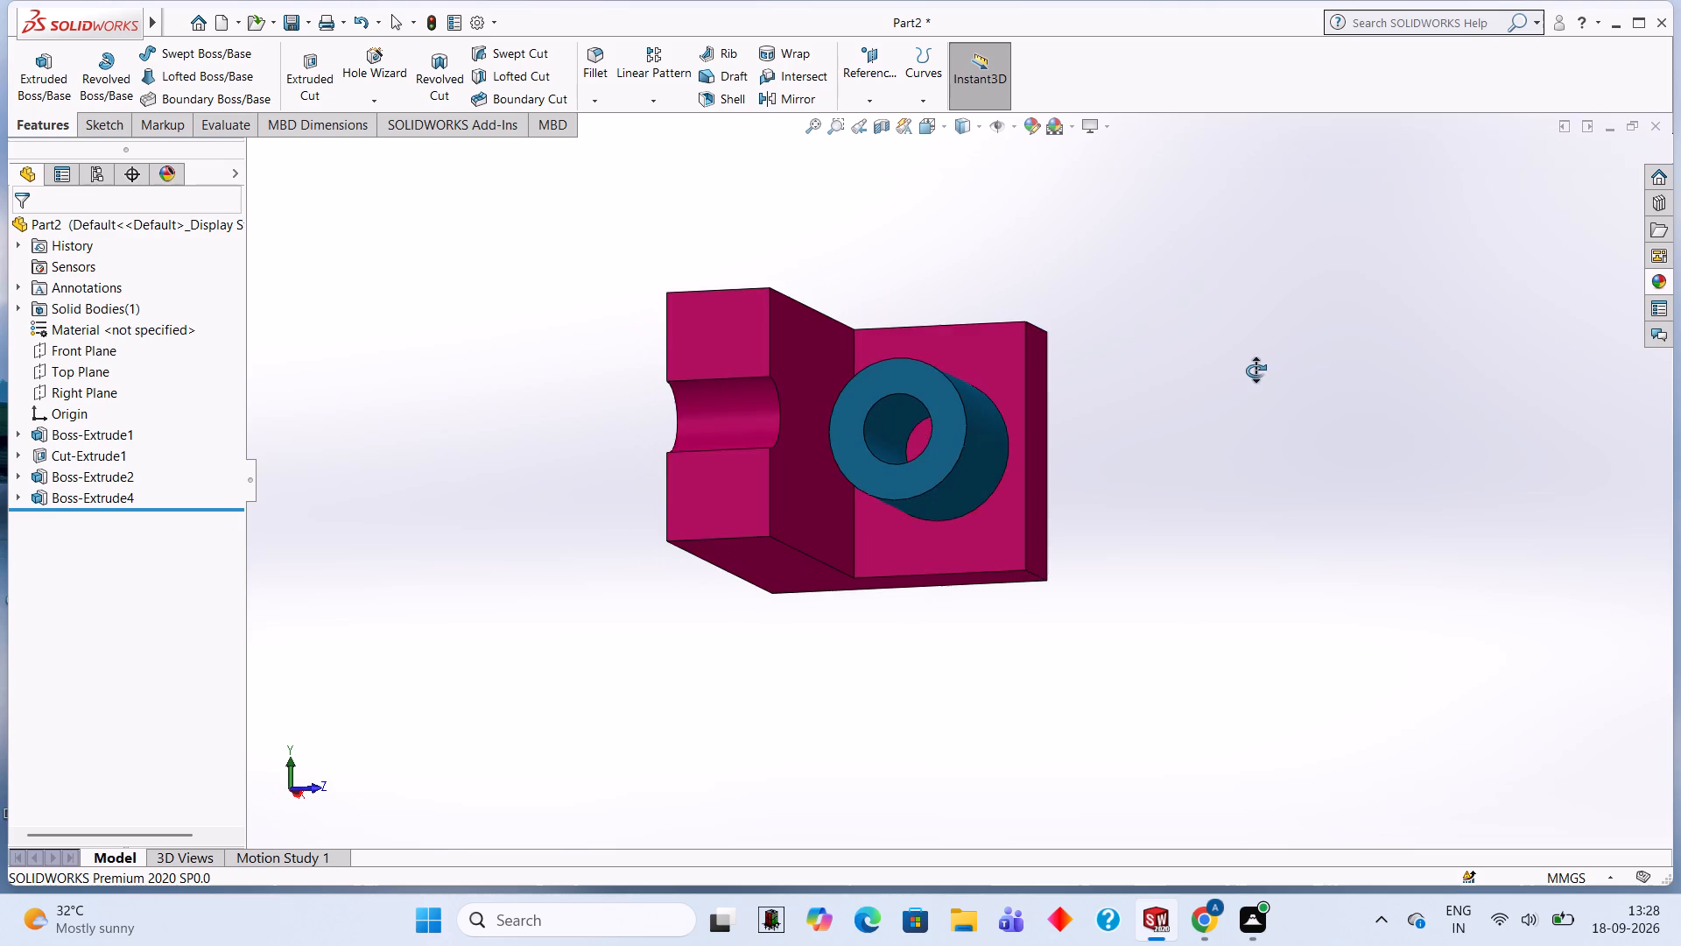
pyautogui.moveTo(1255, 371); pyautogui.dragTo(1253, 371, button='middle')
pyautogui.middleClick(1253, 371)
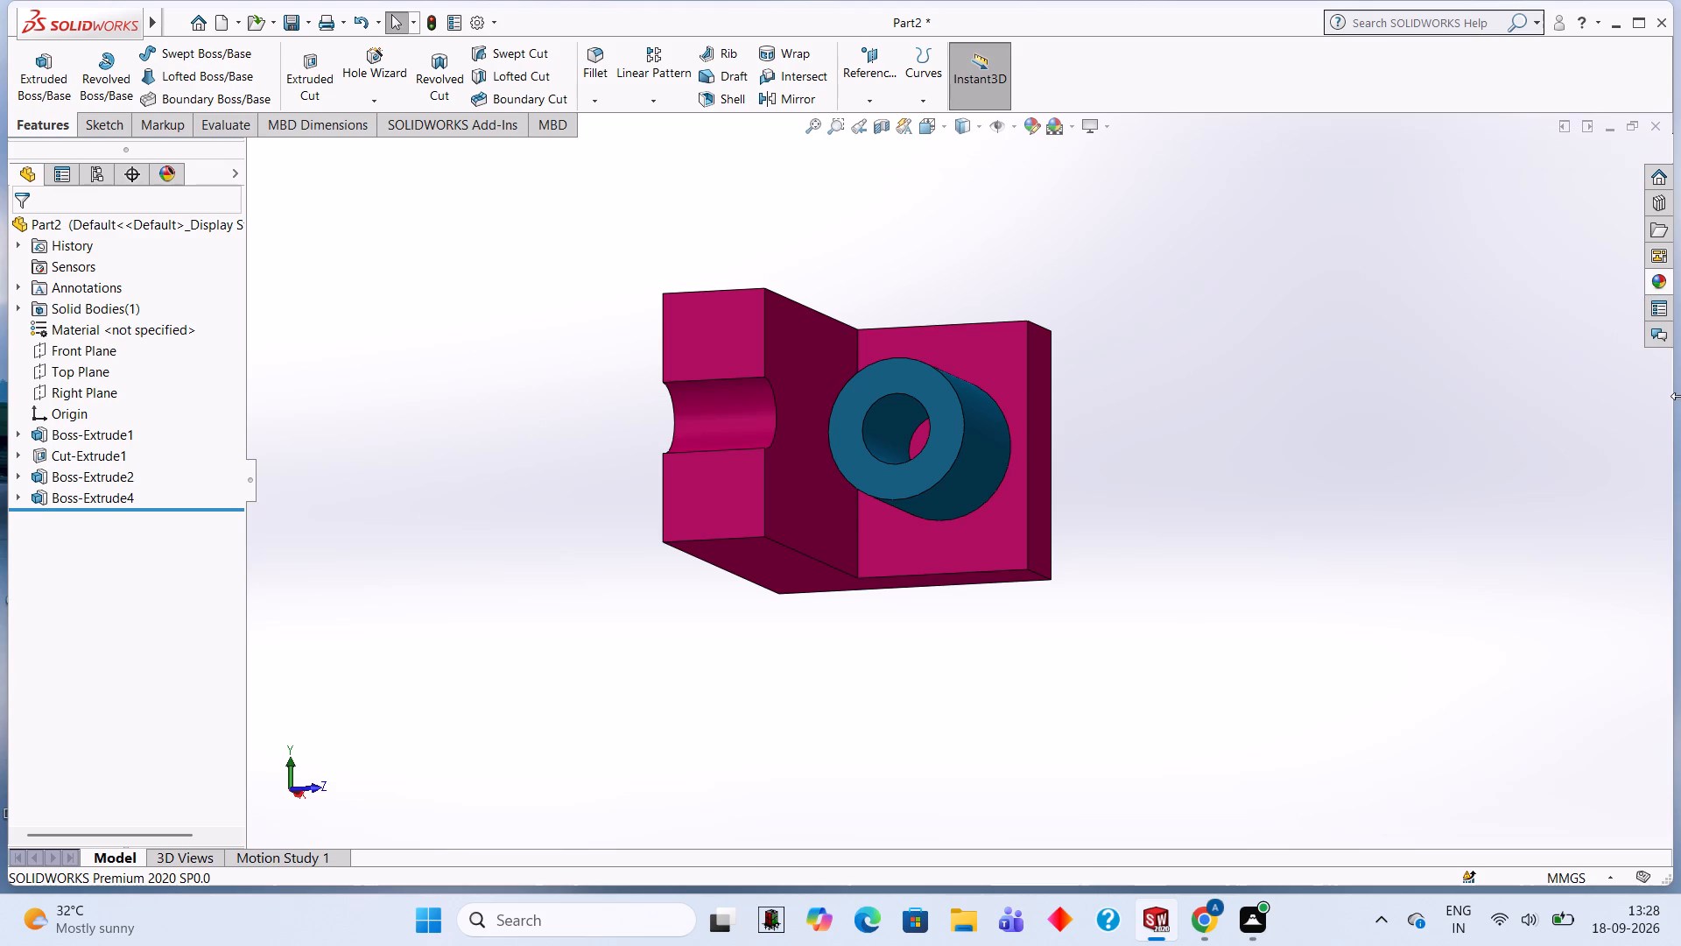
pyautogui.click(1666, 285)
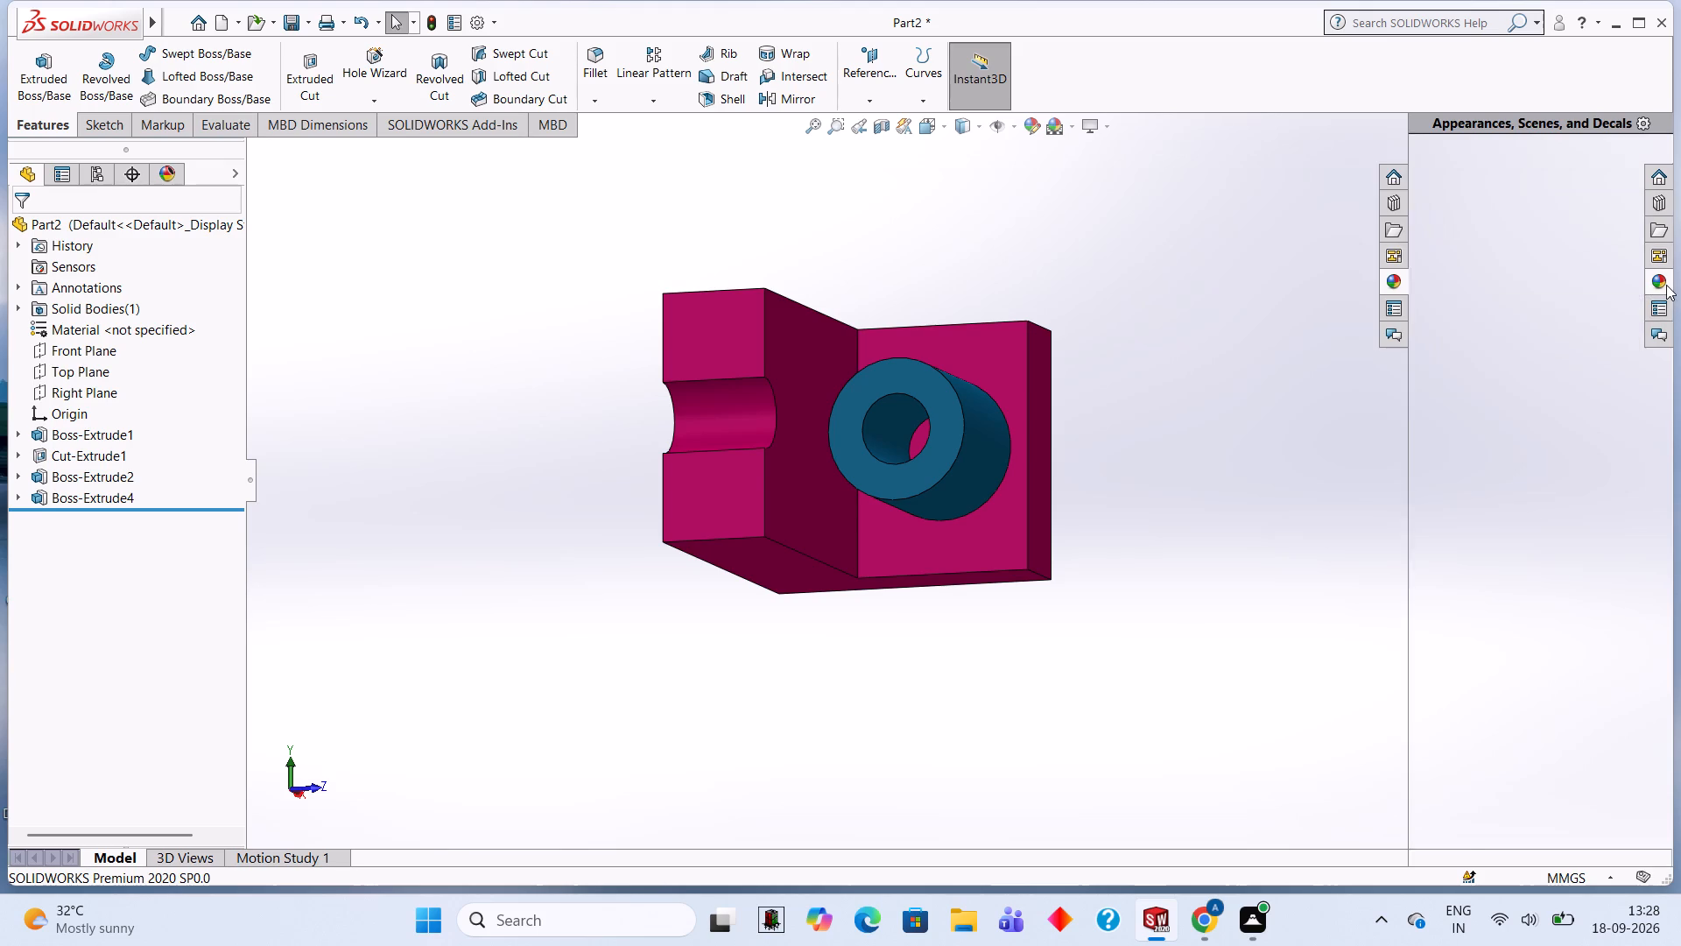
pyautogui.moveTo(1496, 657); pyautogui.dragTo(1094, 683)
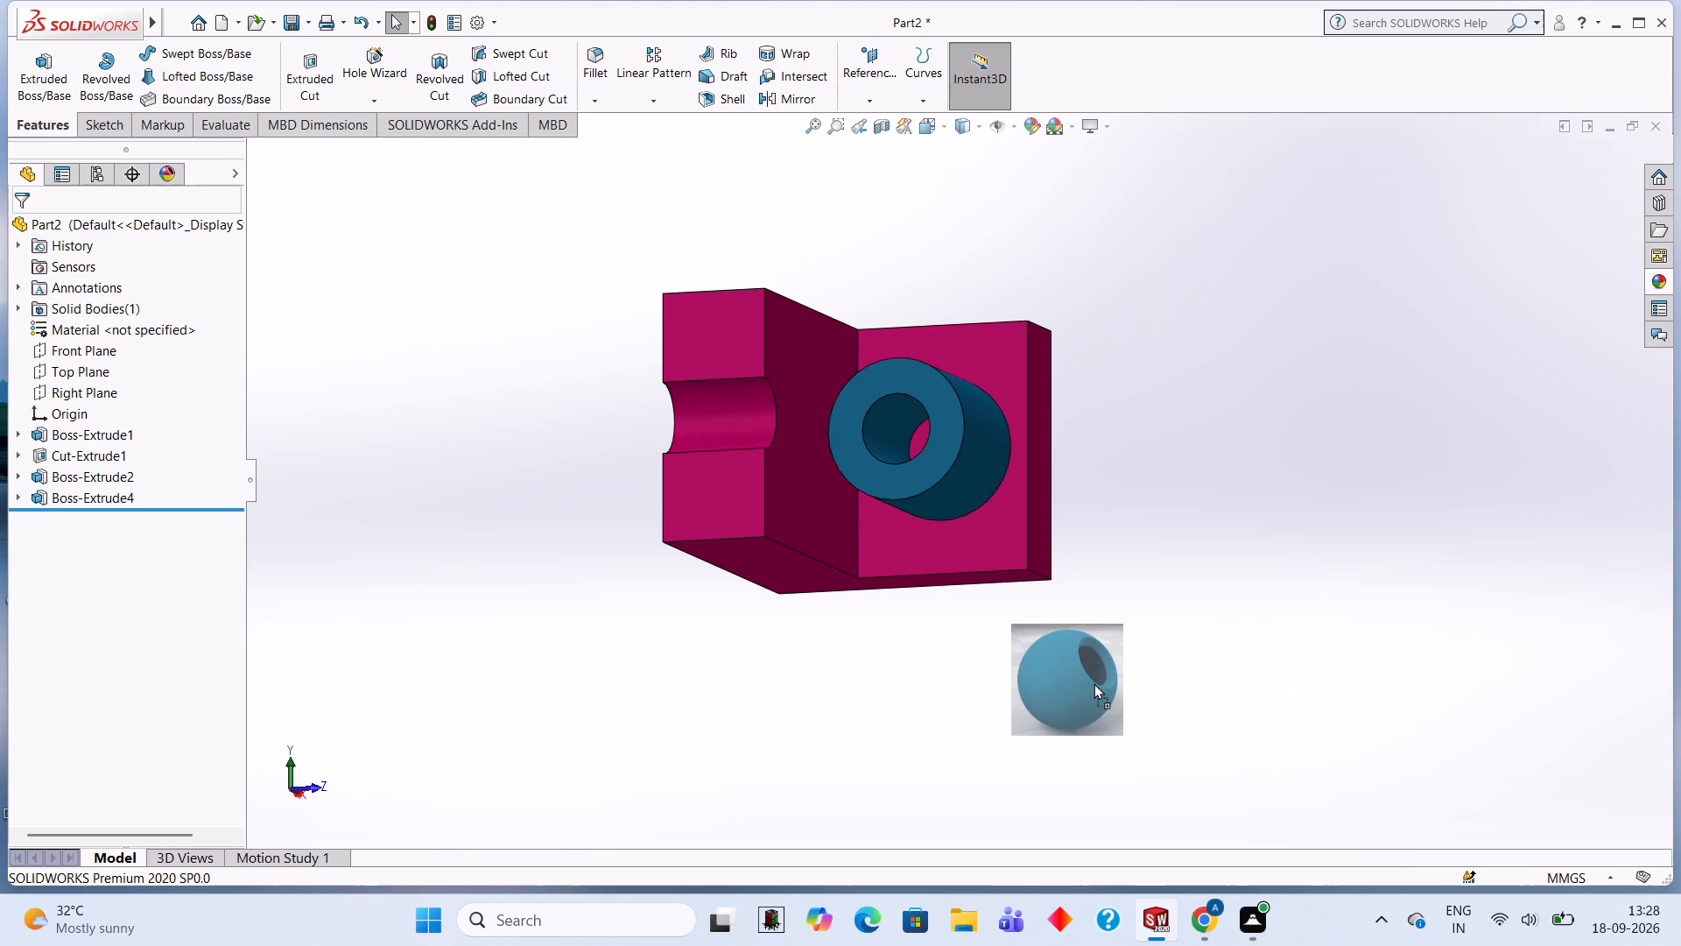
pyautogui.moveTo(1094, 683); pyautogui.dragTo(723, 486)
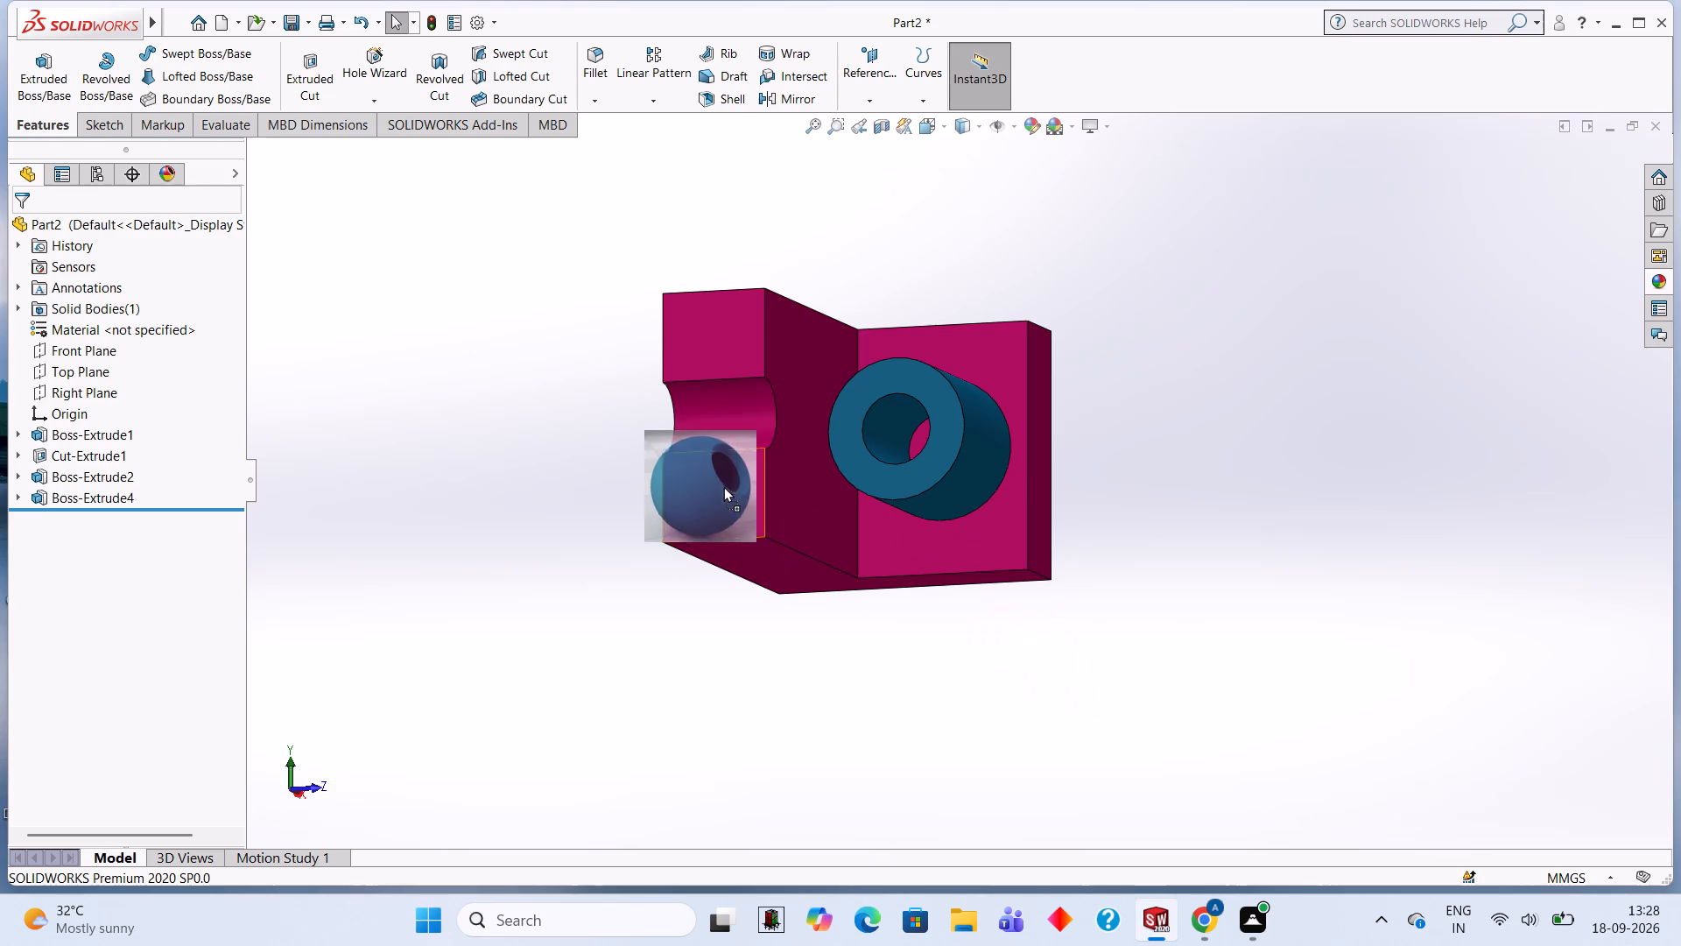
pyautogui.moveTo(723, 486); pyautogui.dragTo(728, 431)
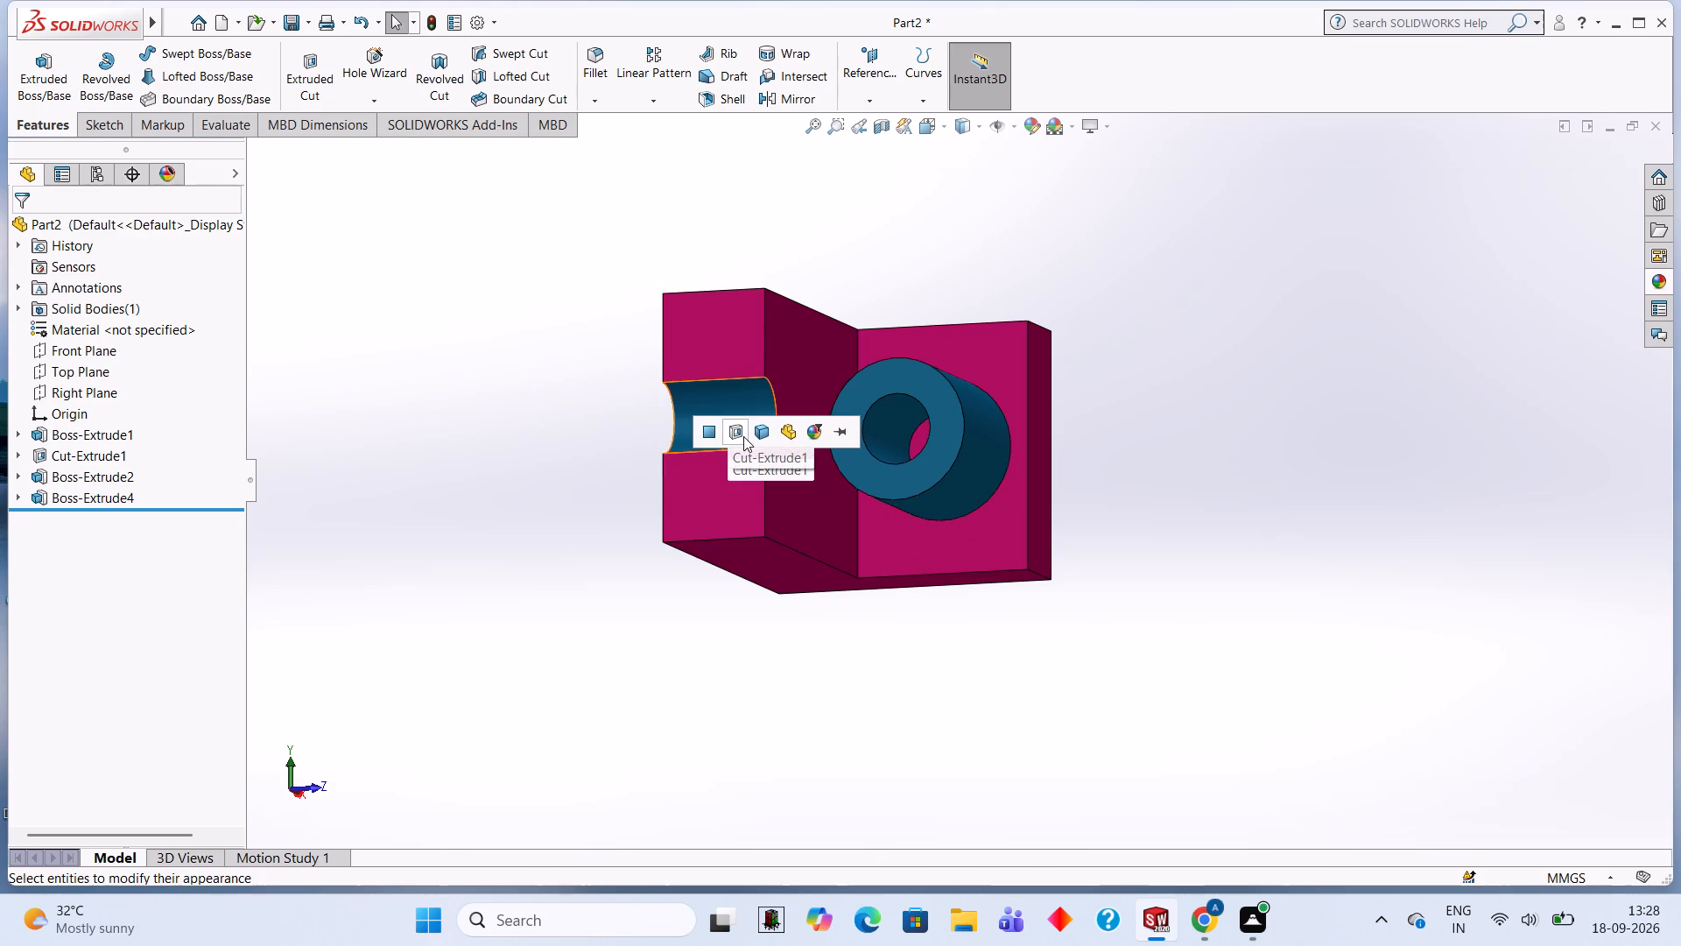
pyautogui.click(737, 429)
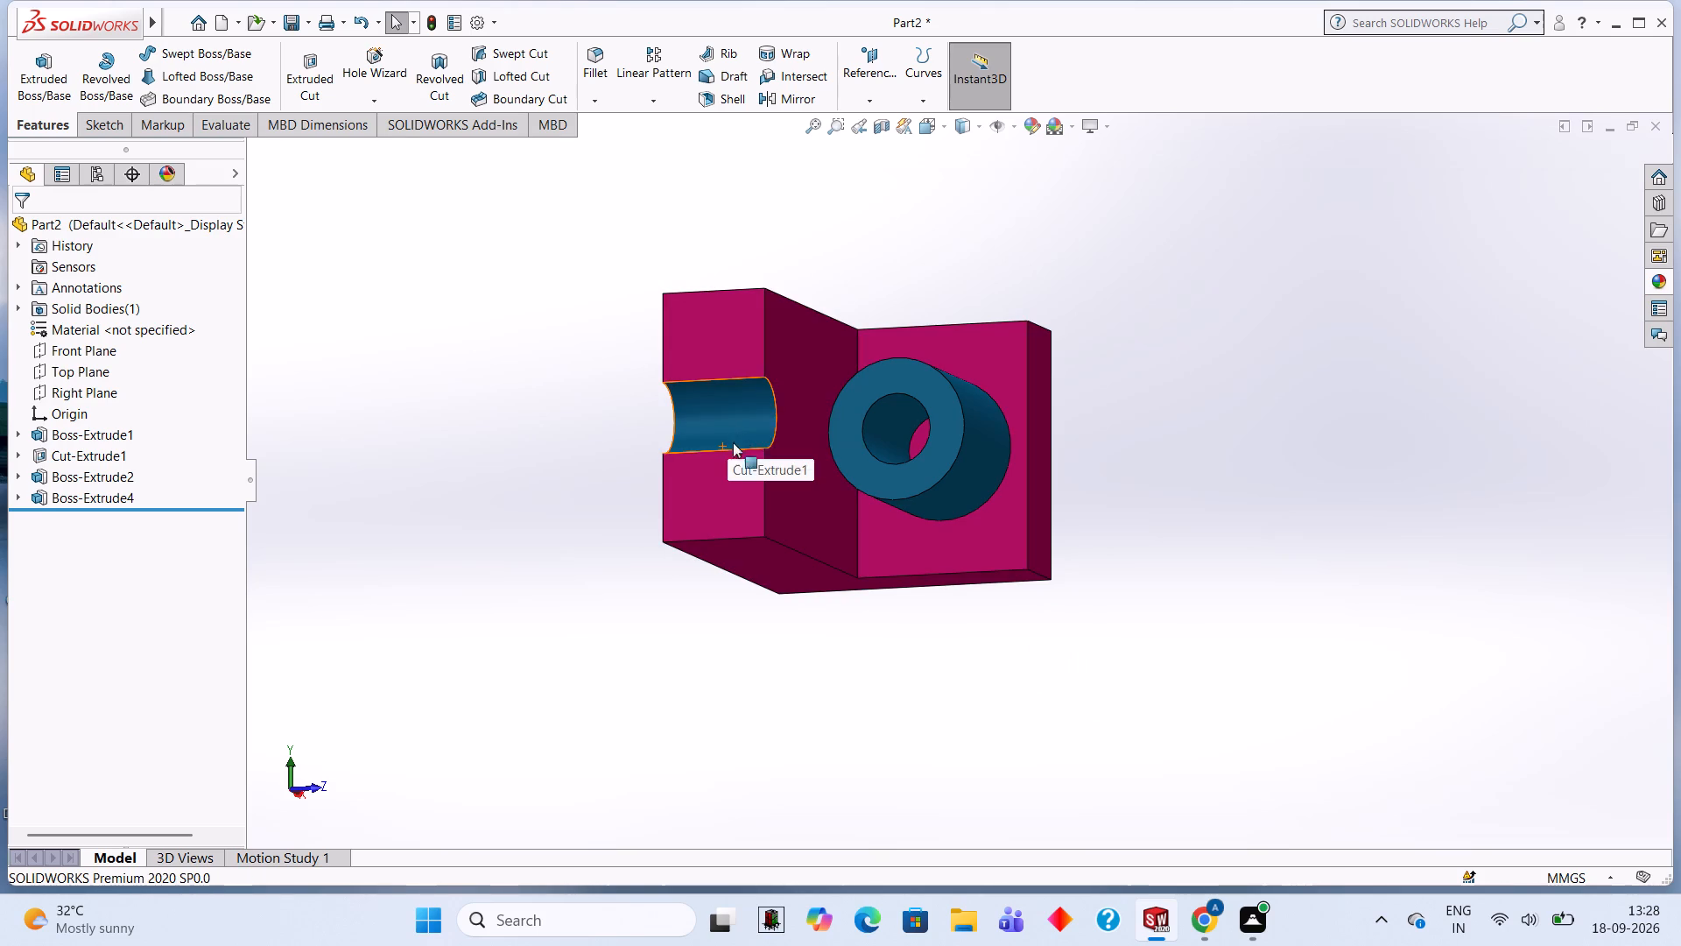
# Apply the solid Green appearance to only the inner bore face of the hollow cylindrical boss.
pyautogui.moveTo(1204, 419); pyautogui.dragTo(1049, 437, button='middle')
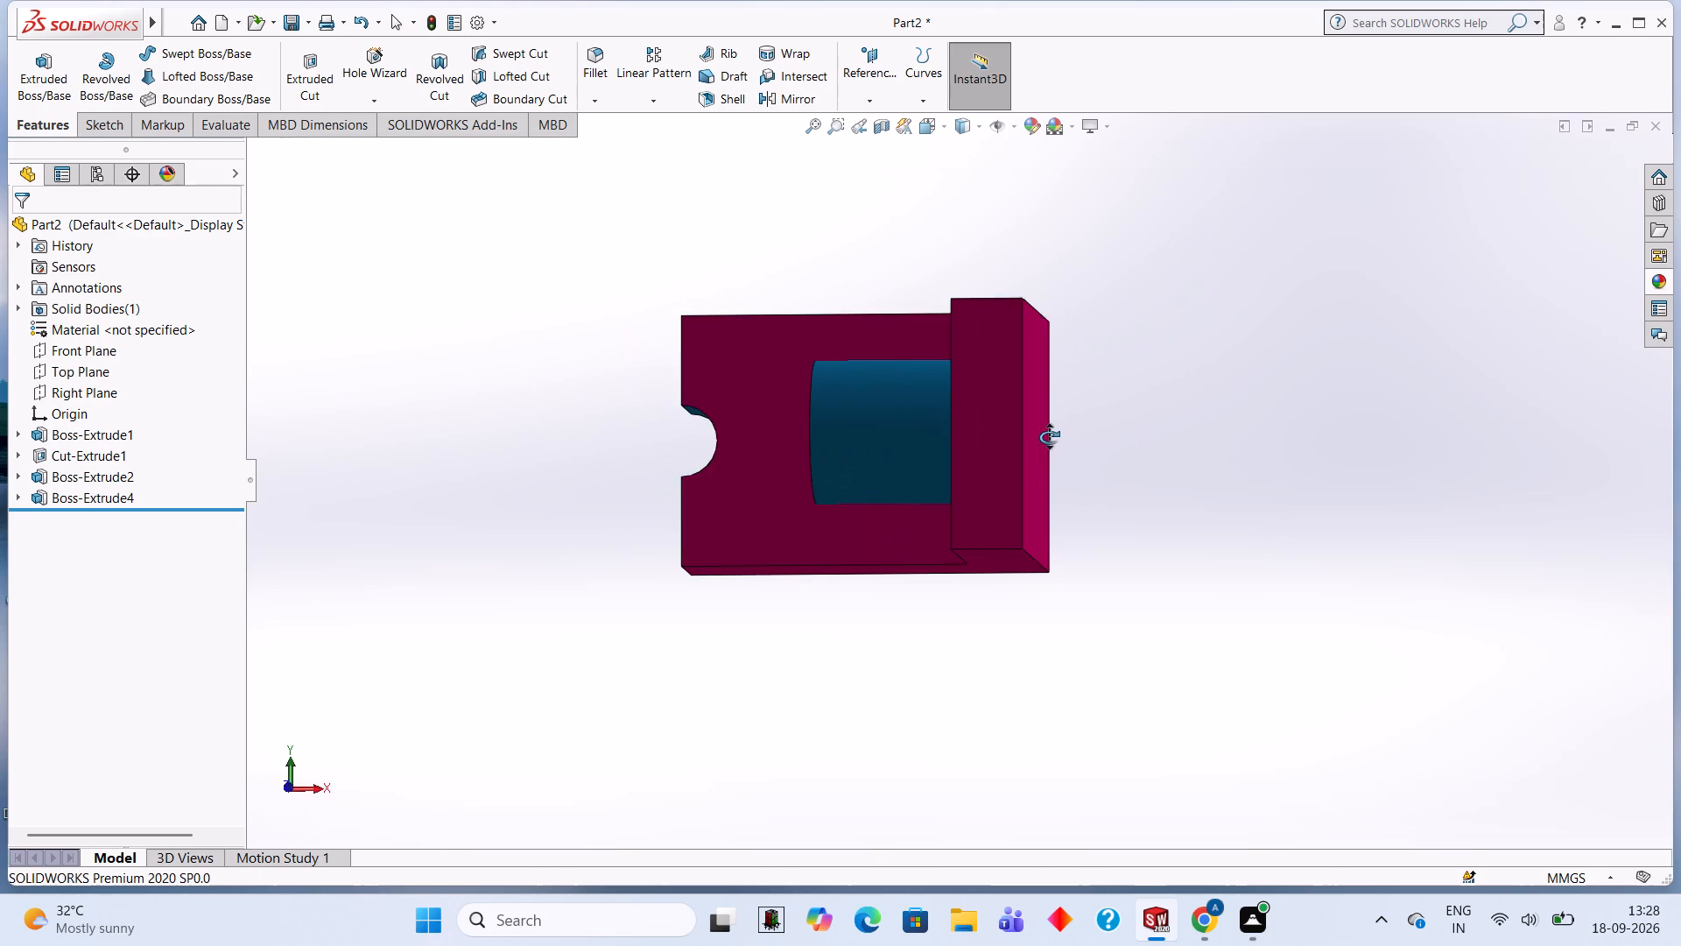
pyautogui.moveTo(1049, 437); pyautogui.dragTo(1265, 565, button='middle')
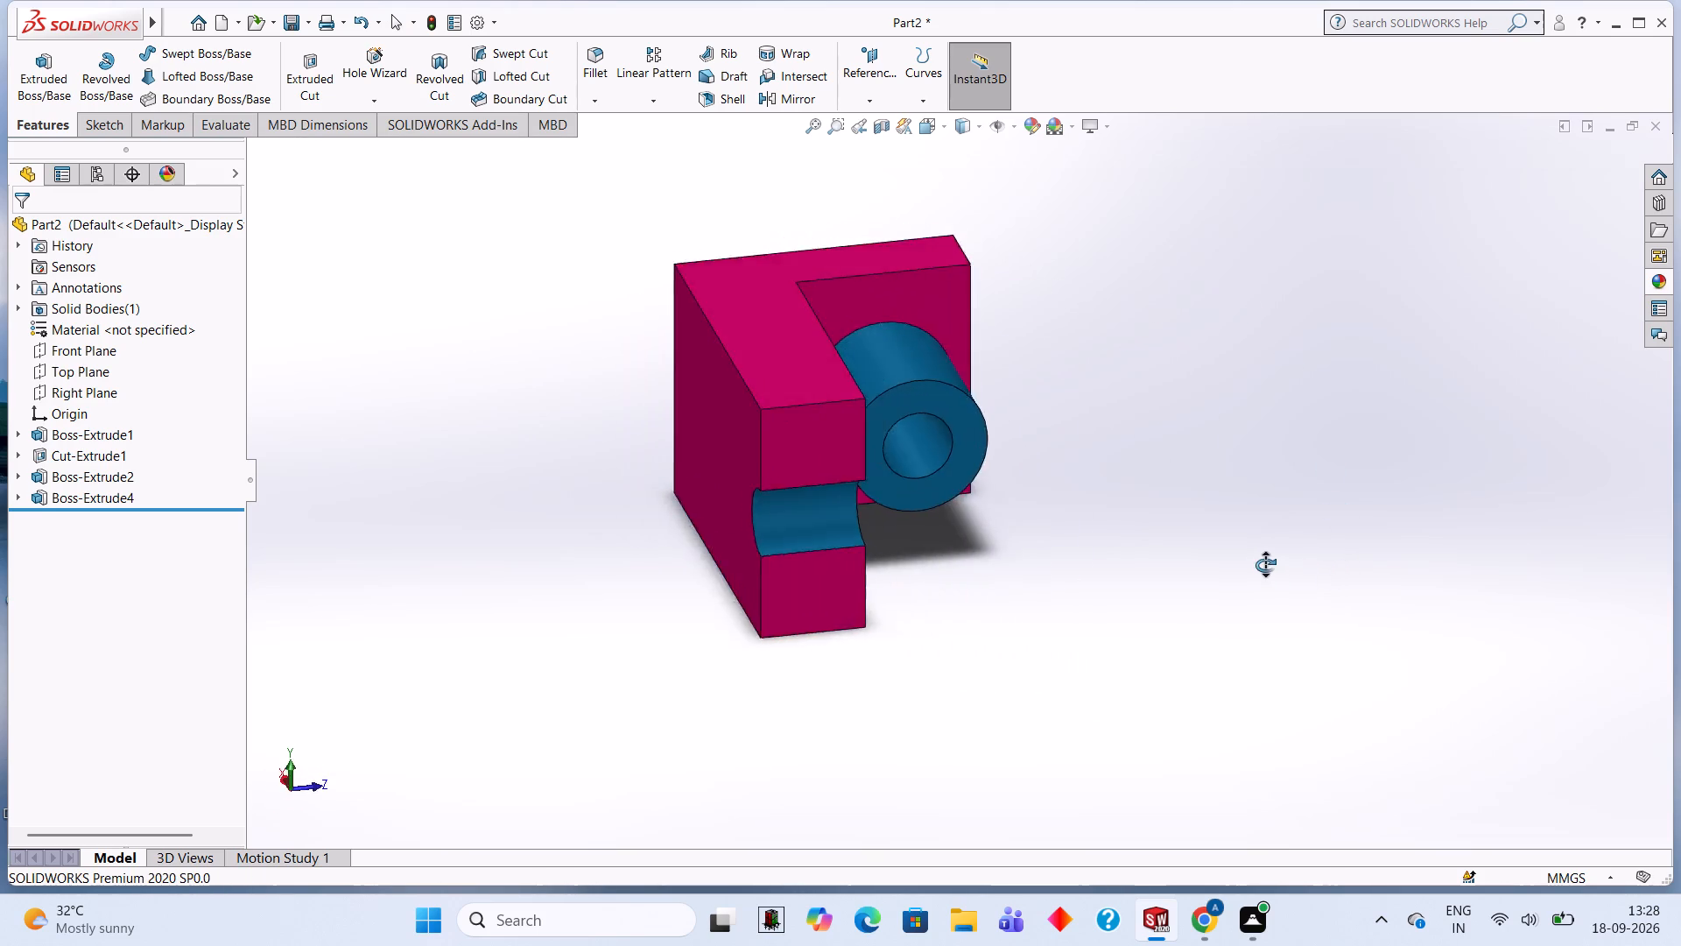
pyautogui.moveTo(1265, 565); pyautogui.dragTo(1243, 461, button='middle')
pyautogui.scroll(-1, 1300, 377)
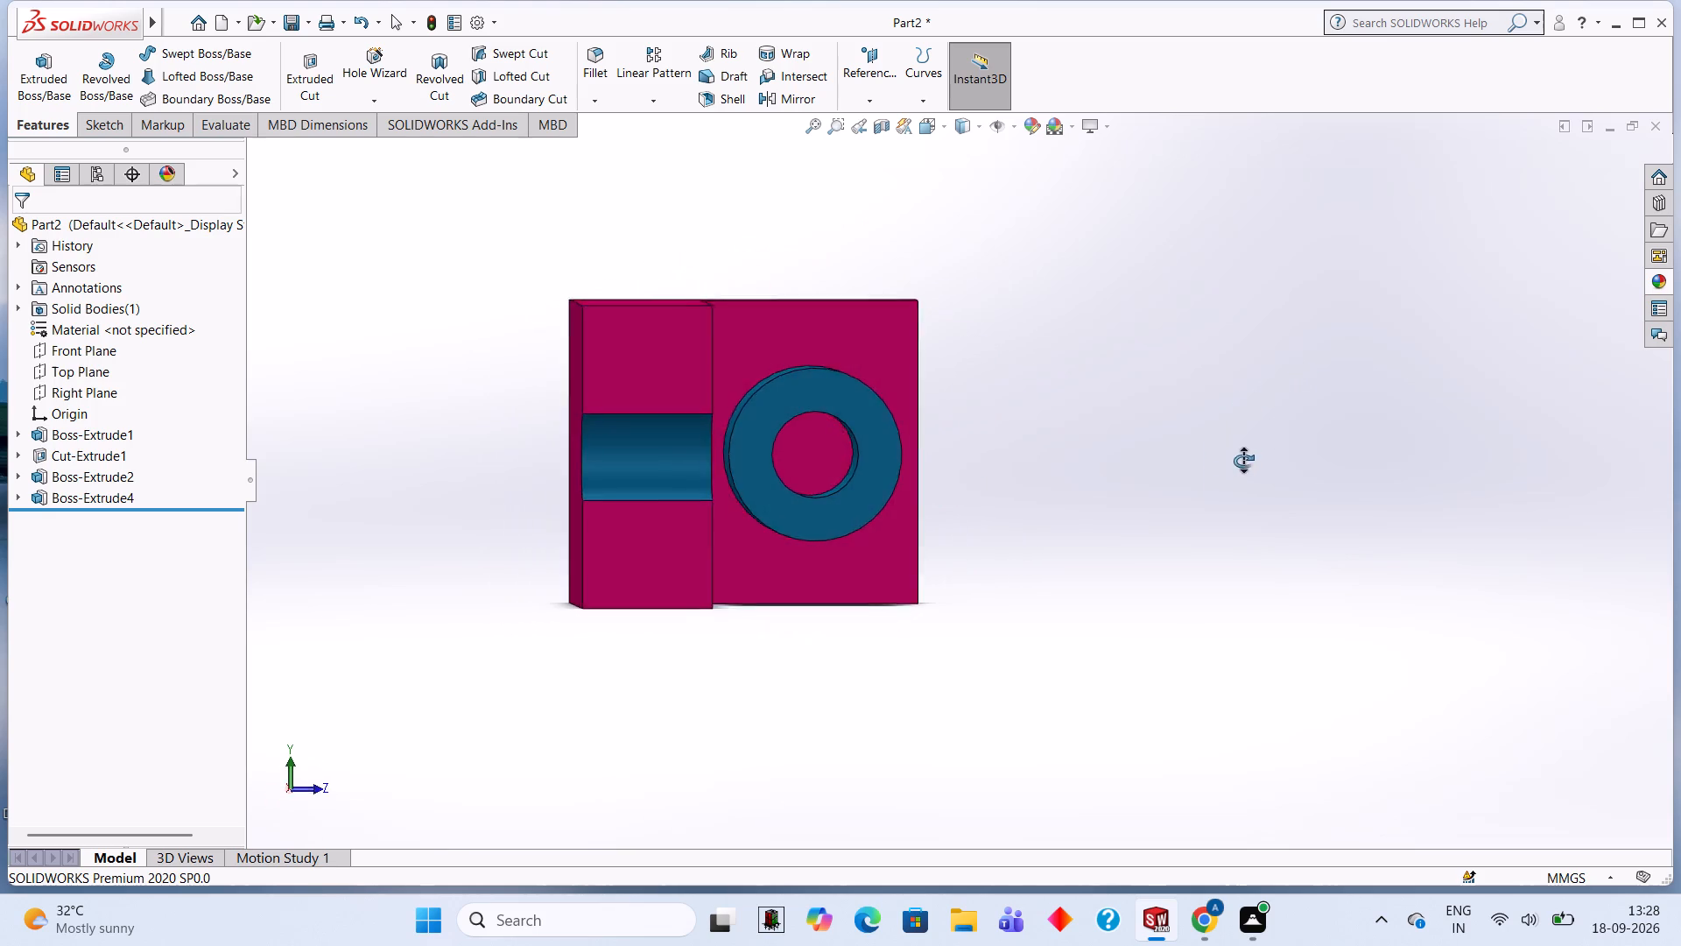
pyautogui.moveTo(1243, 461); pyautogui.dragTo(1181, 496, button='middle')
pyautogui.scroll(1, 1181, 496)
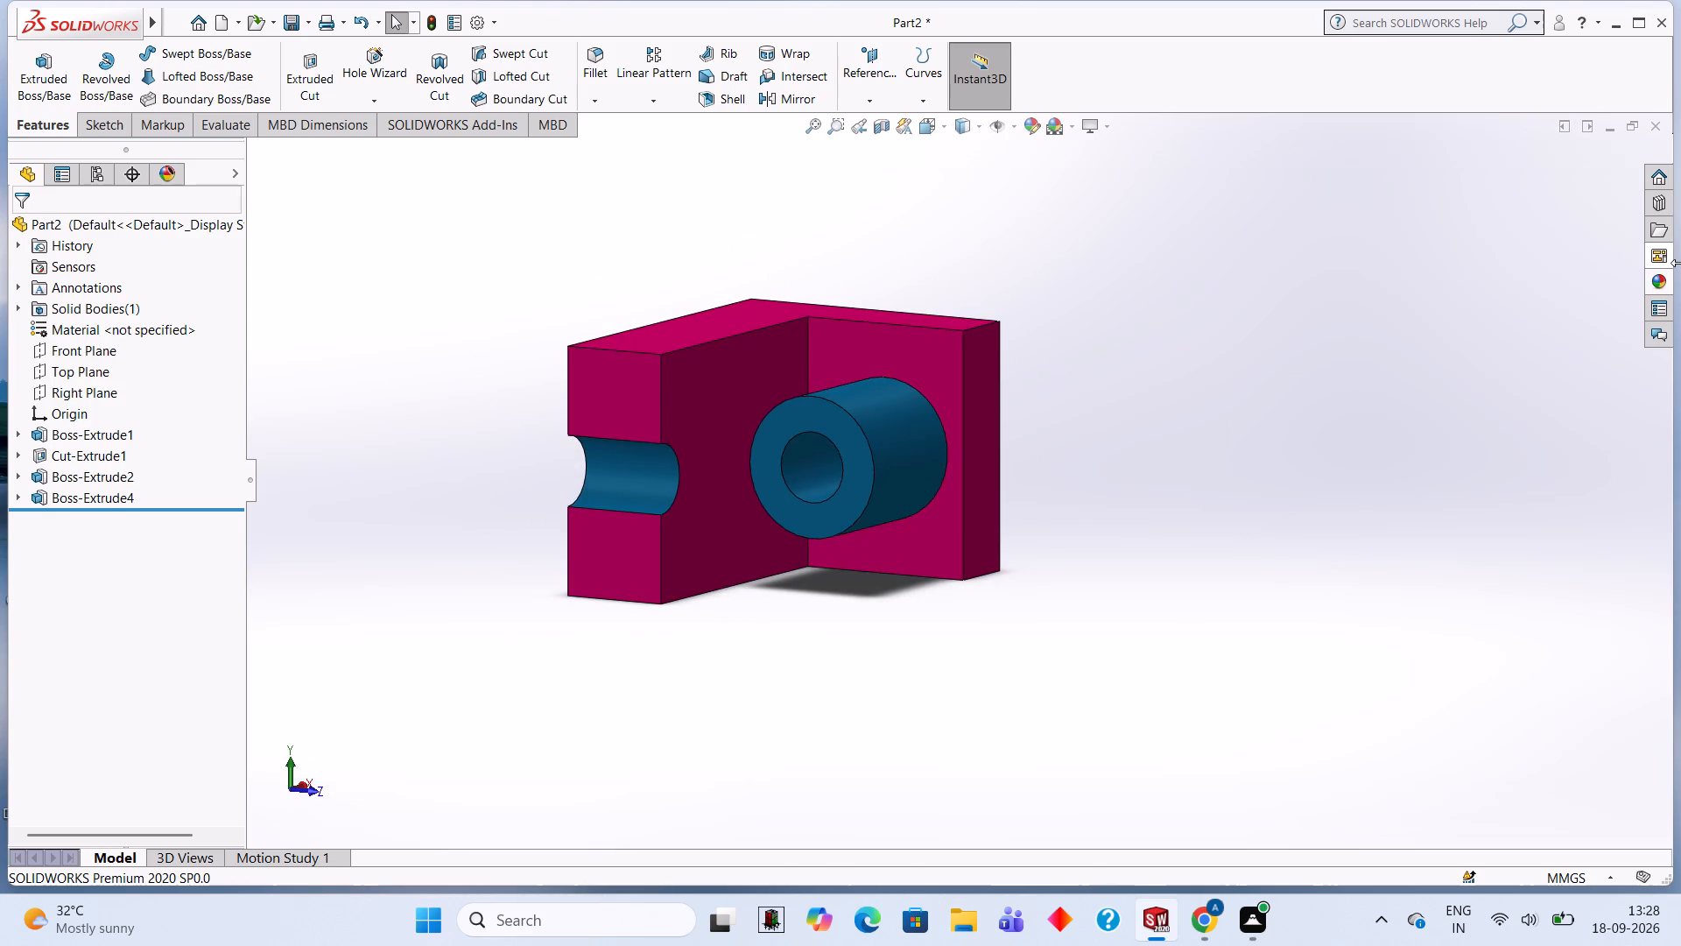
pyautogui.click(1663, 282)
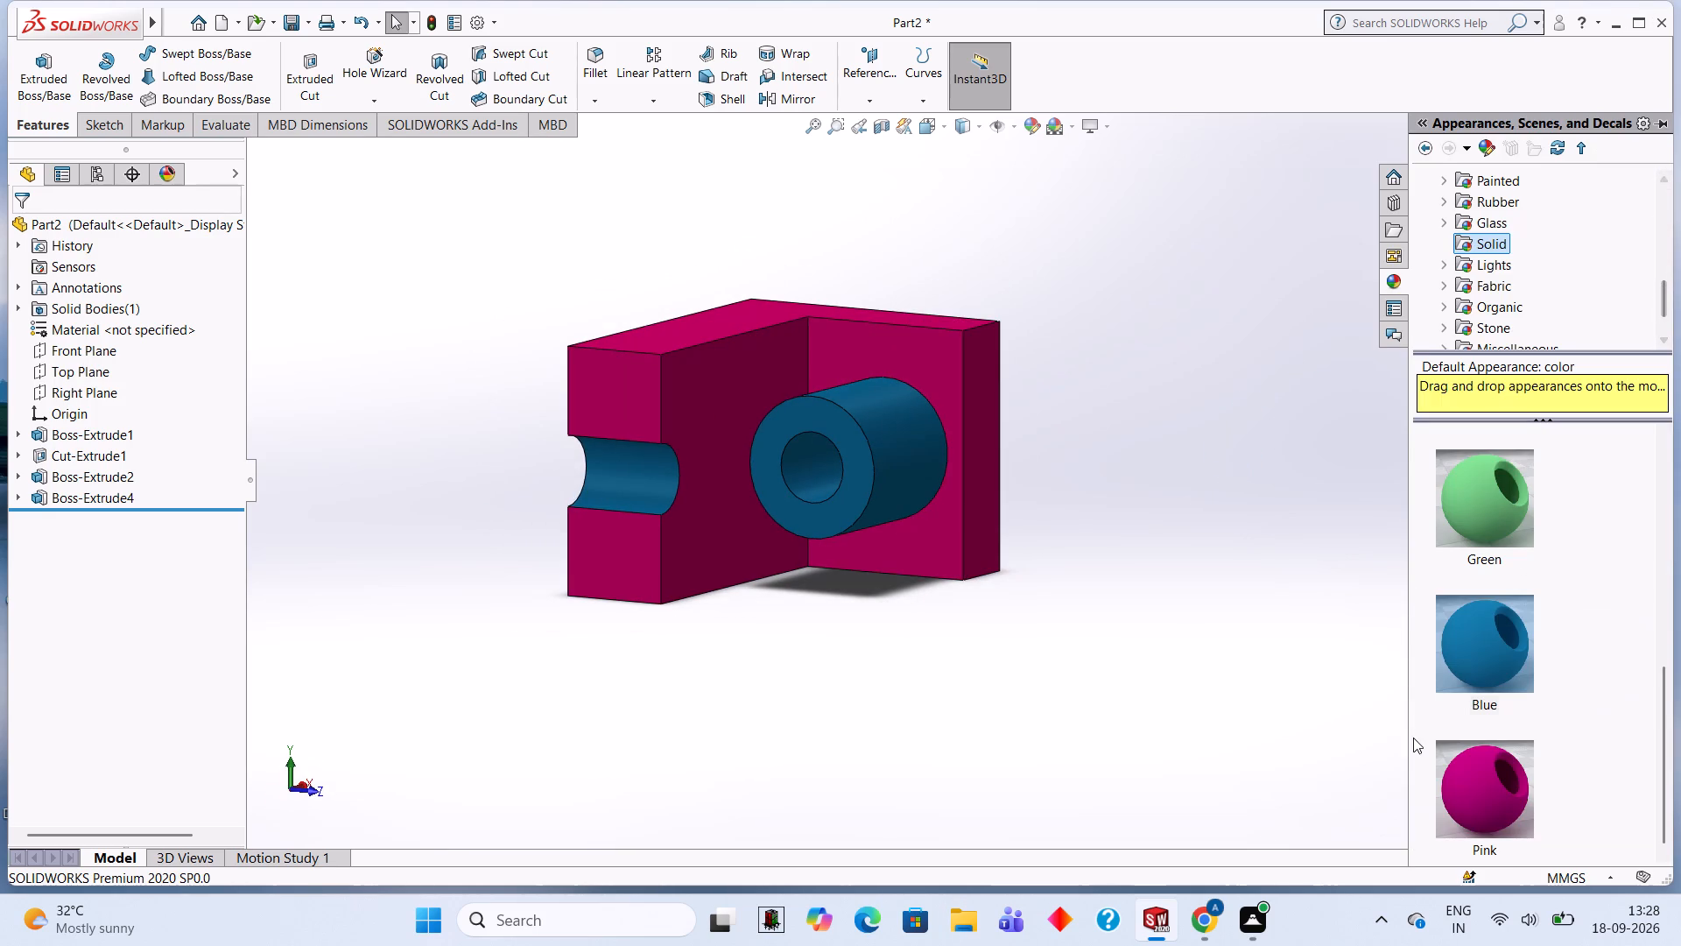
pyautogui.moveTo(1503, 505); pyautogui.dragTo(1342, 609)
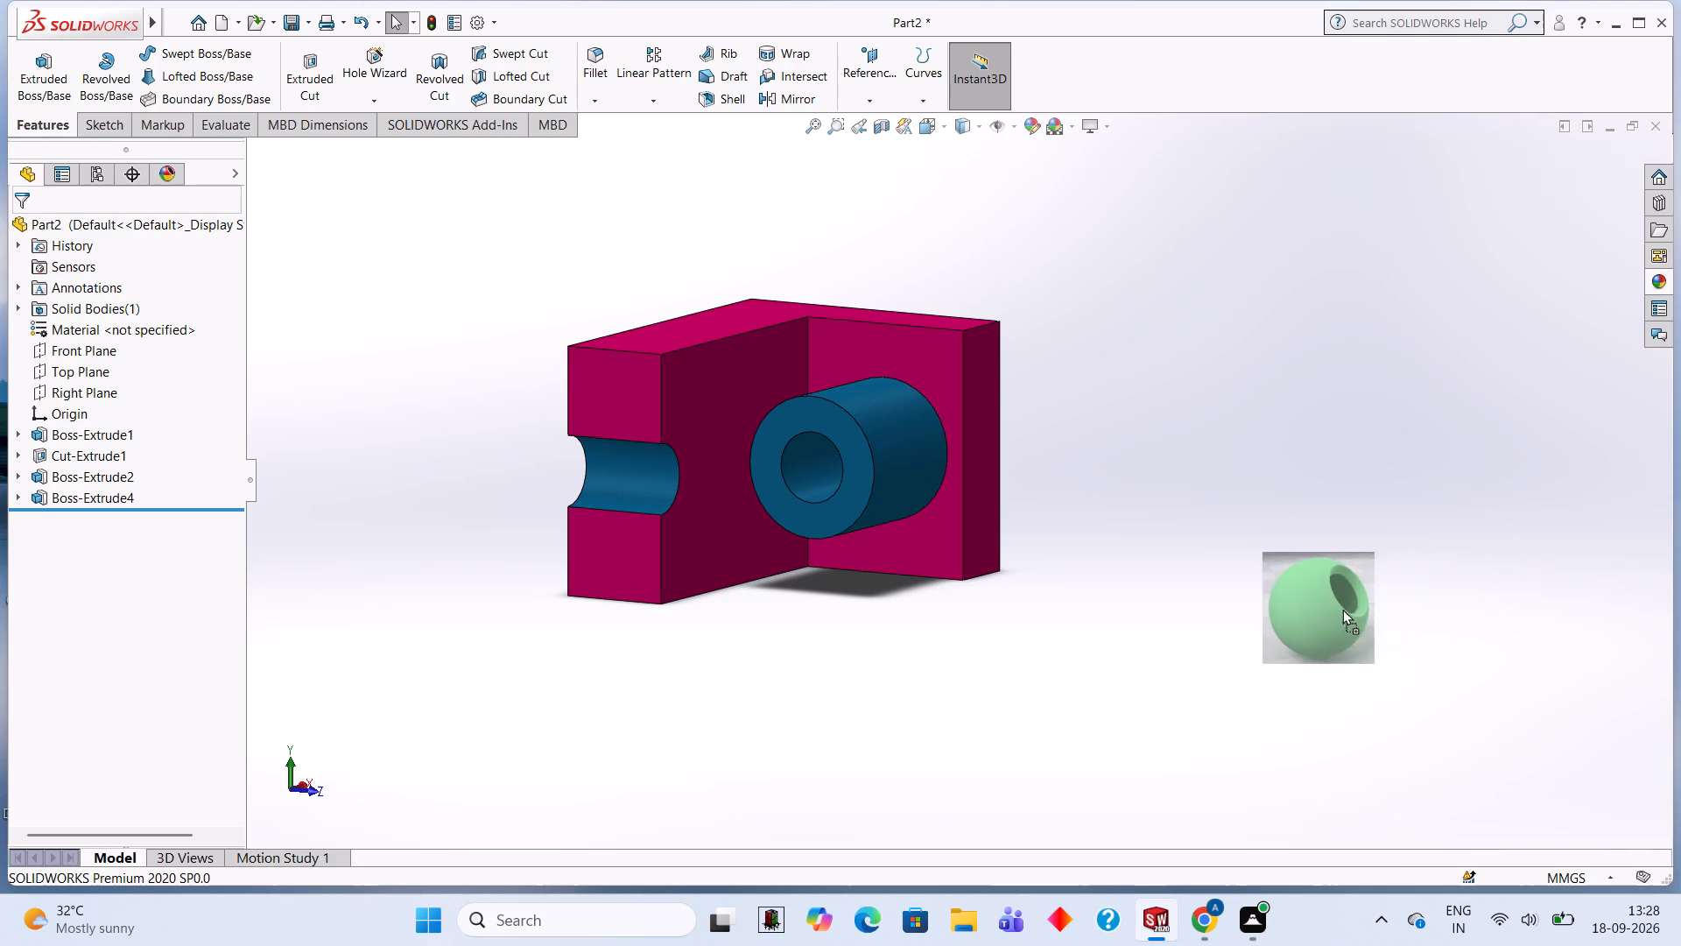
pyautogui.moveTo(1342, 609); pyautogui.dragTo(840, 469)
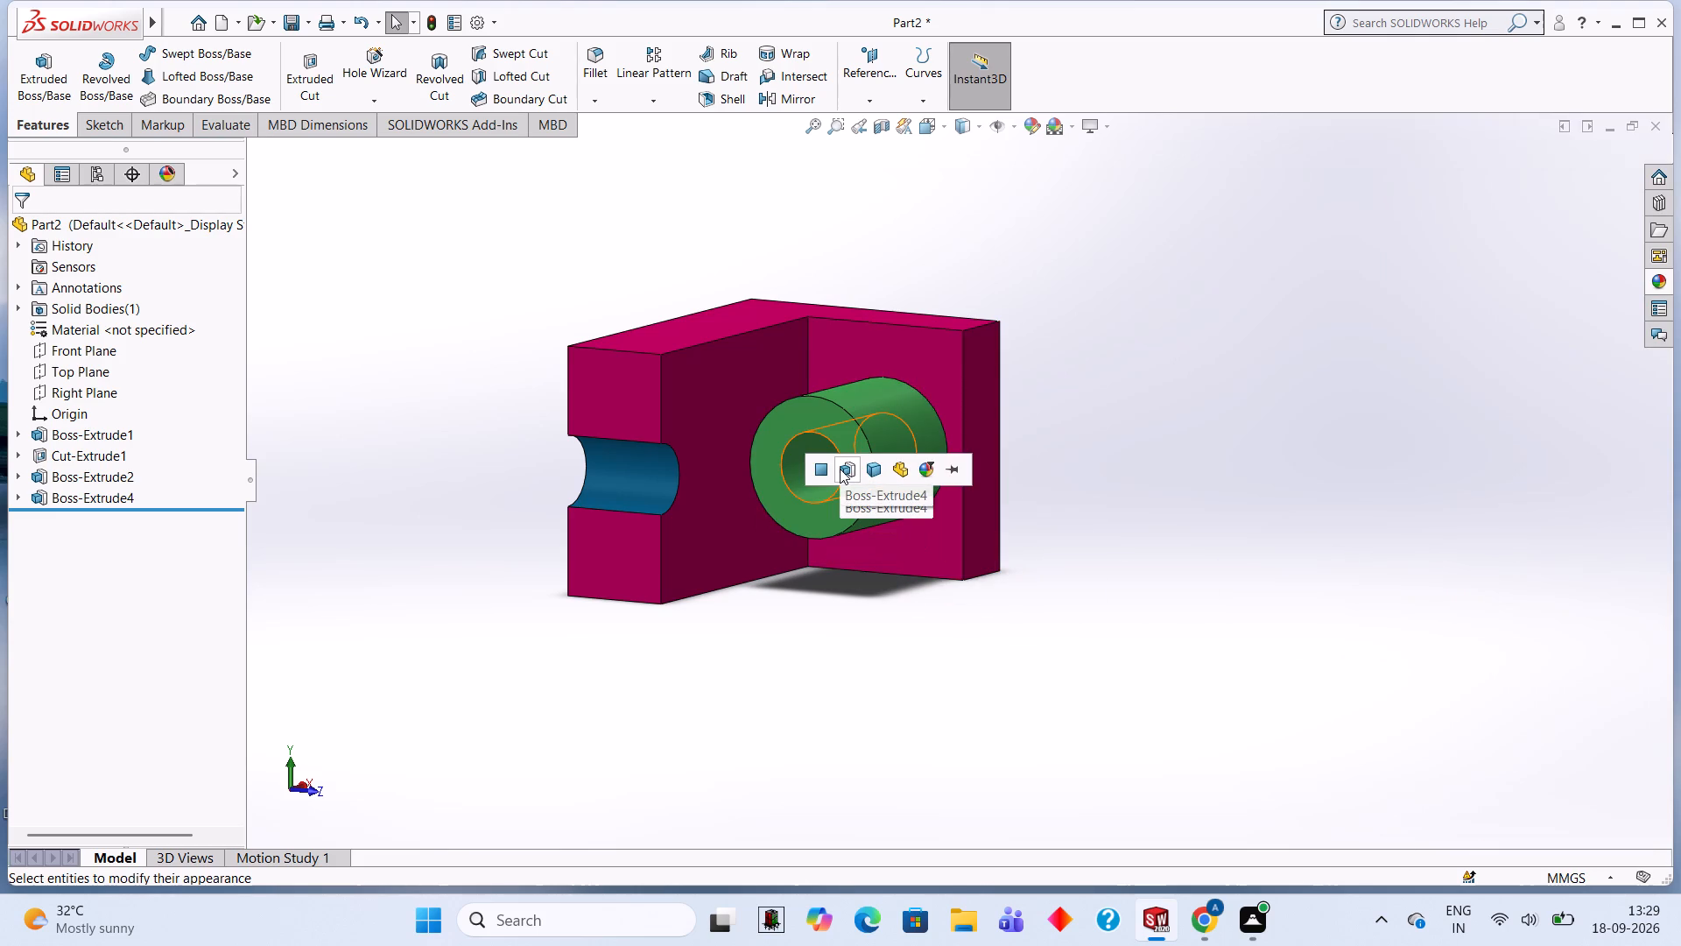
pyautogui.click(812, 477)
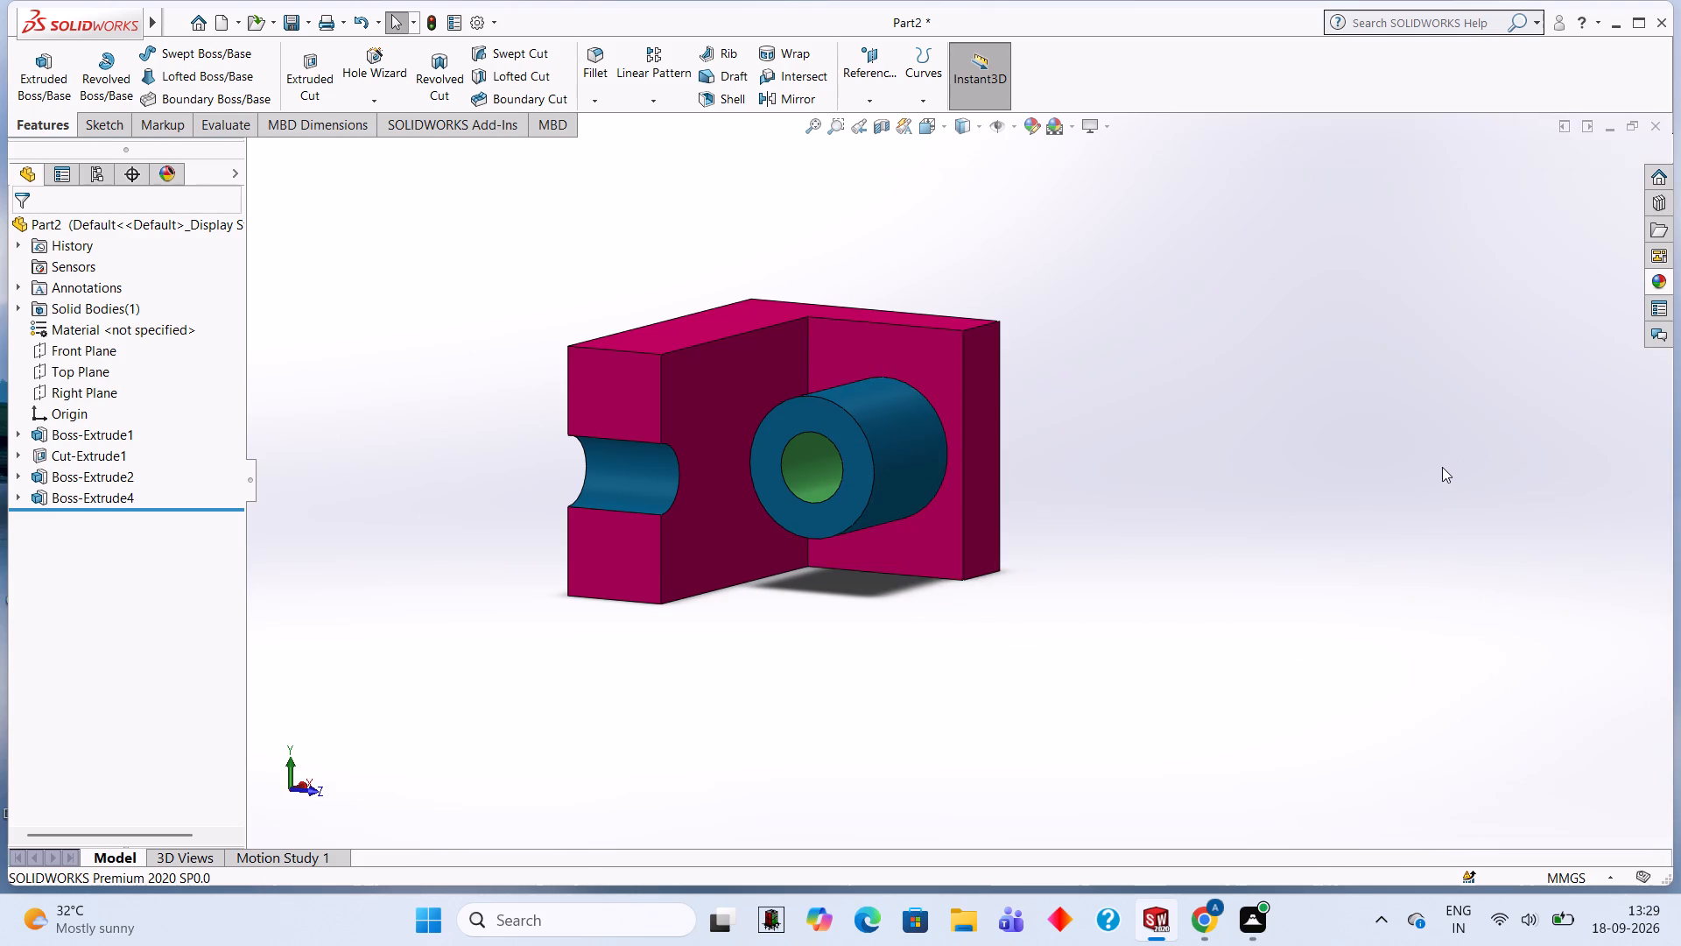
# Apply the solid Orange appearance to only the inner bore face of the hollow cylindrical boss.
pyautogui.click(1656, 269)
pyautogui.scroll(-2, 1502, 742)
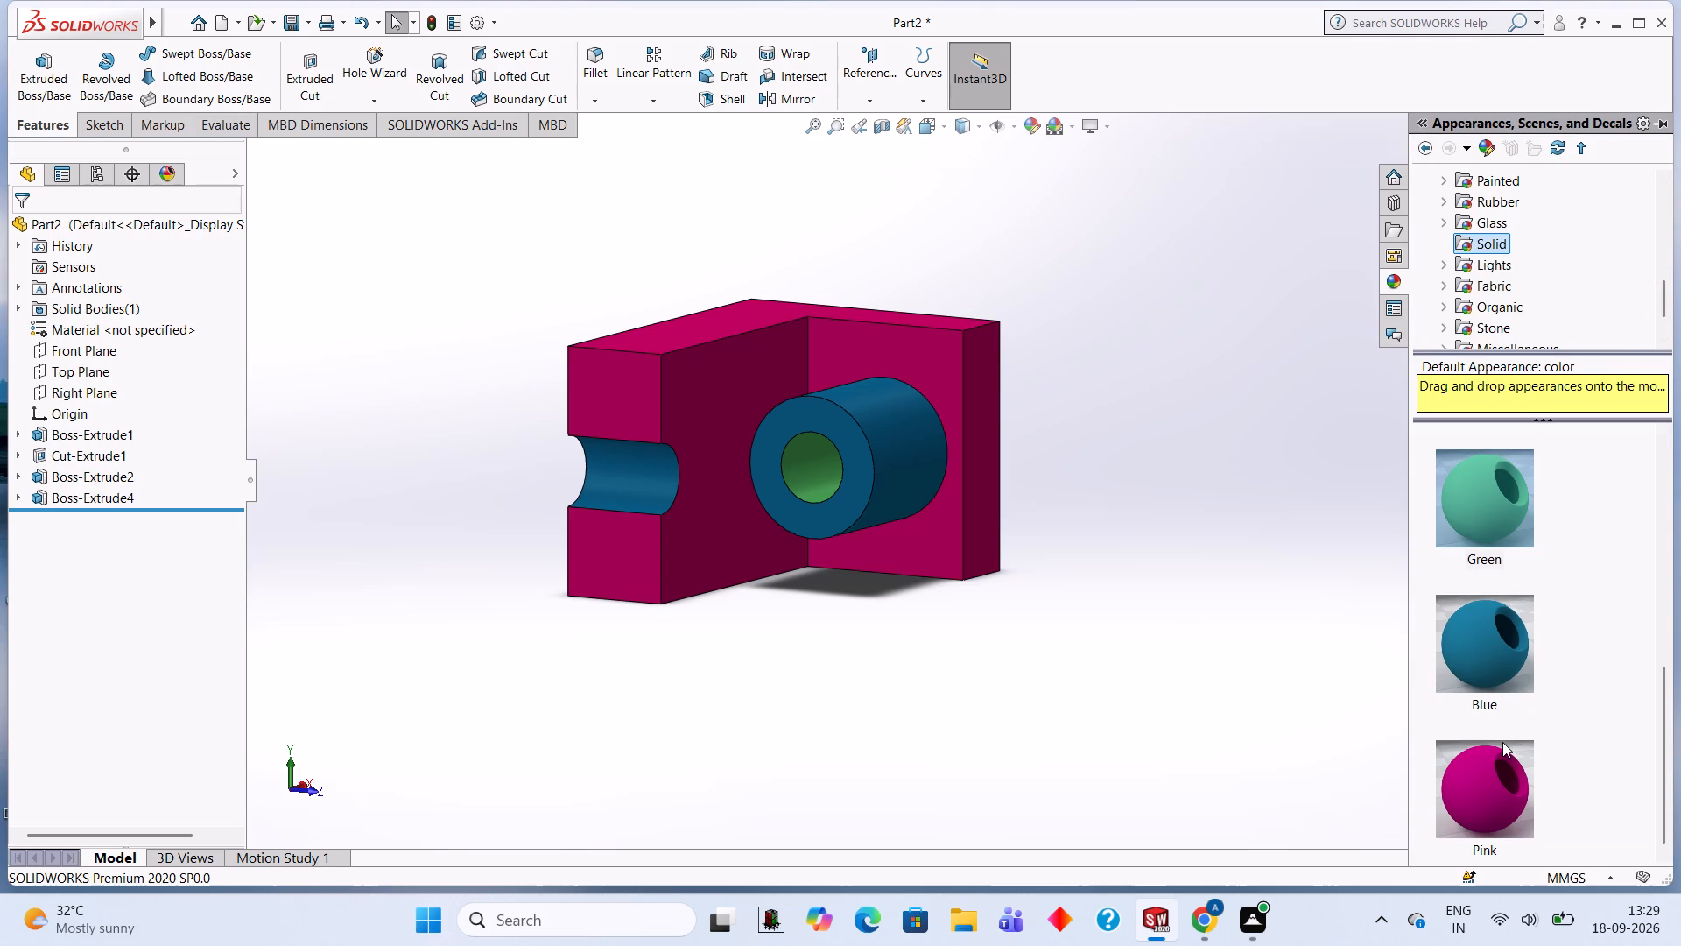
pyautogui.scroll(4, 1502, 742)
pyautogui.scroll(-1, 1502, 742)
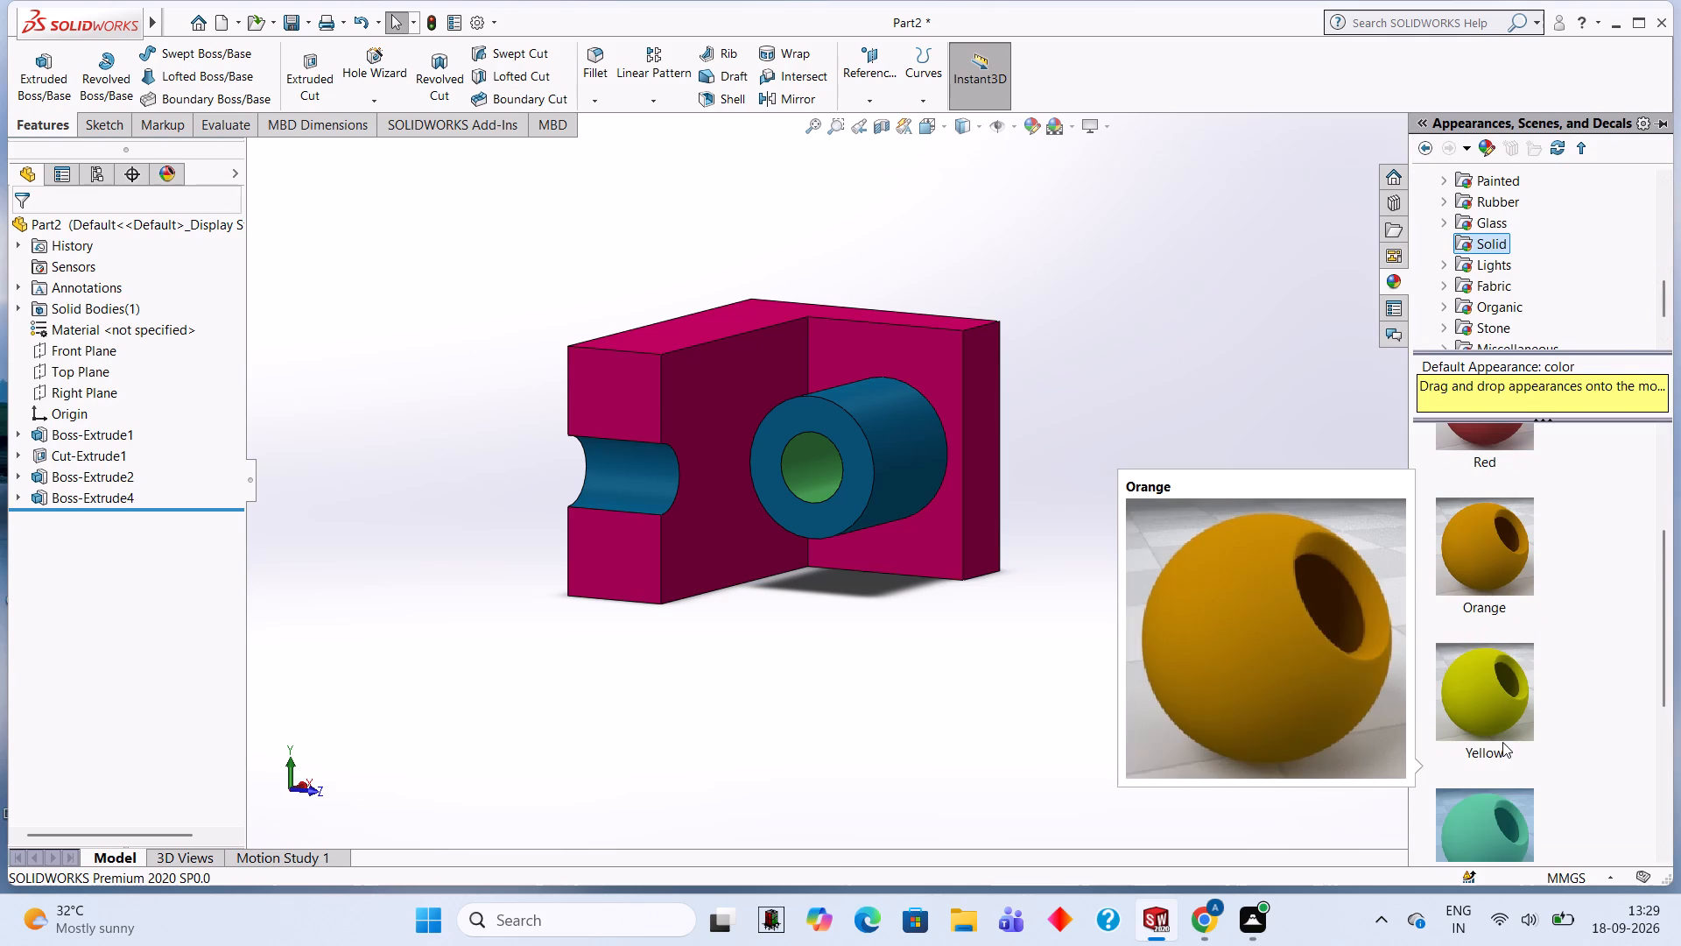
pyautogui.moveTo(1497, 542); pyautogui.dragTo(1192, 605)
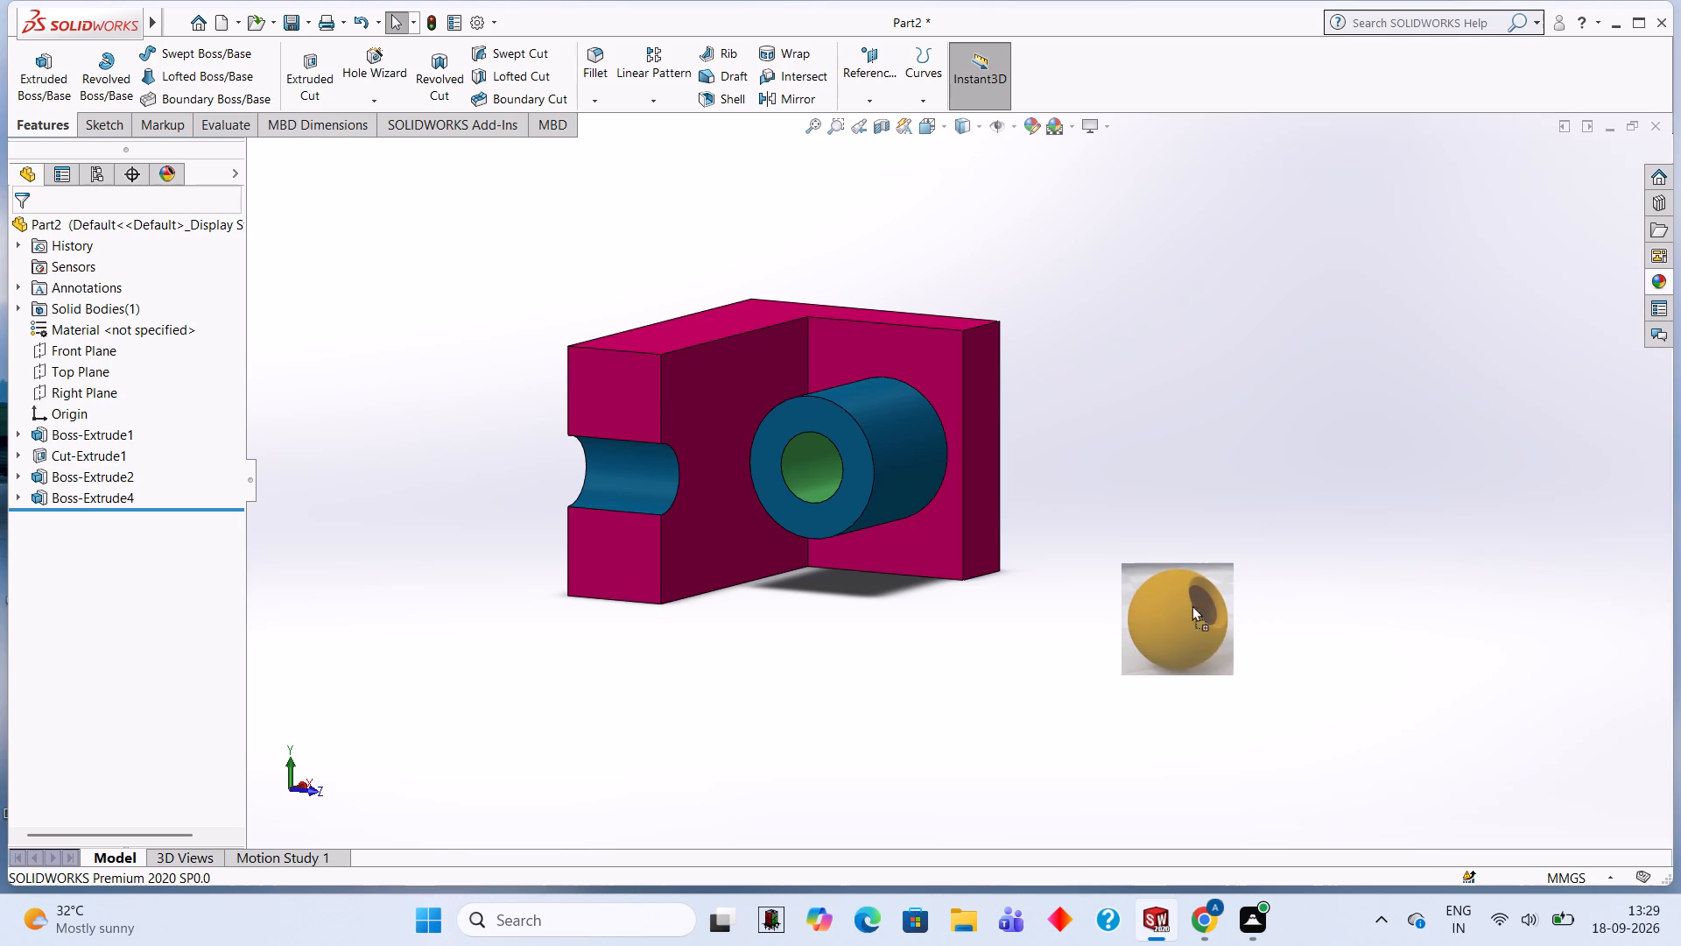
pyautogui.moveTo(1192, 605); pyautogui.dragTo(833, 494)
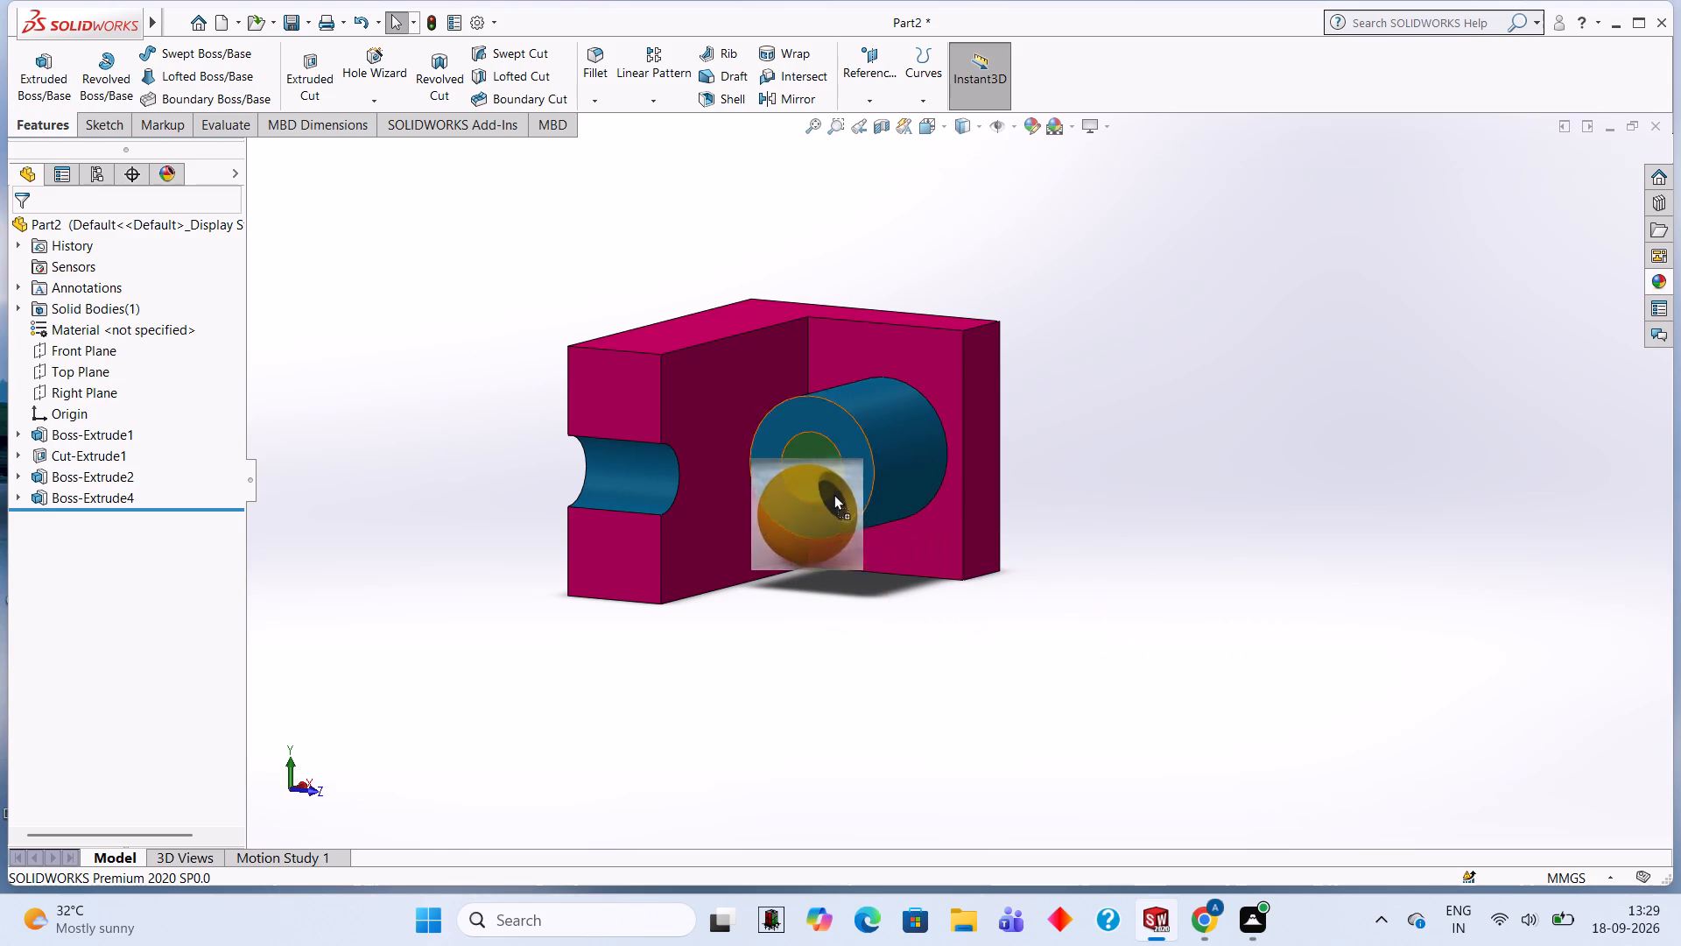
pyautogui.moveTo(833, 494); pyautogui.dragTo(834, 456)
pyautogui.click(834, 456)
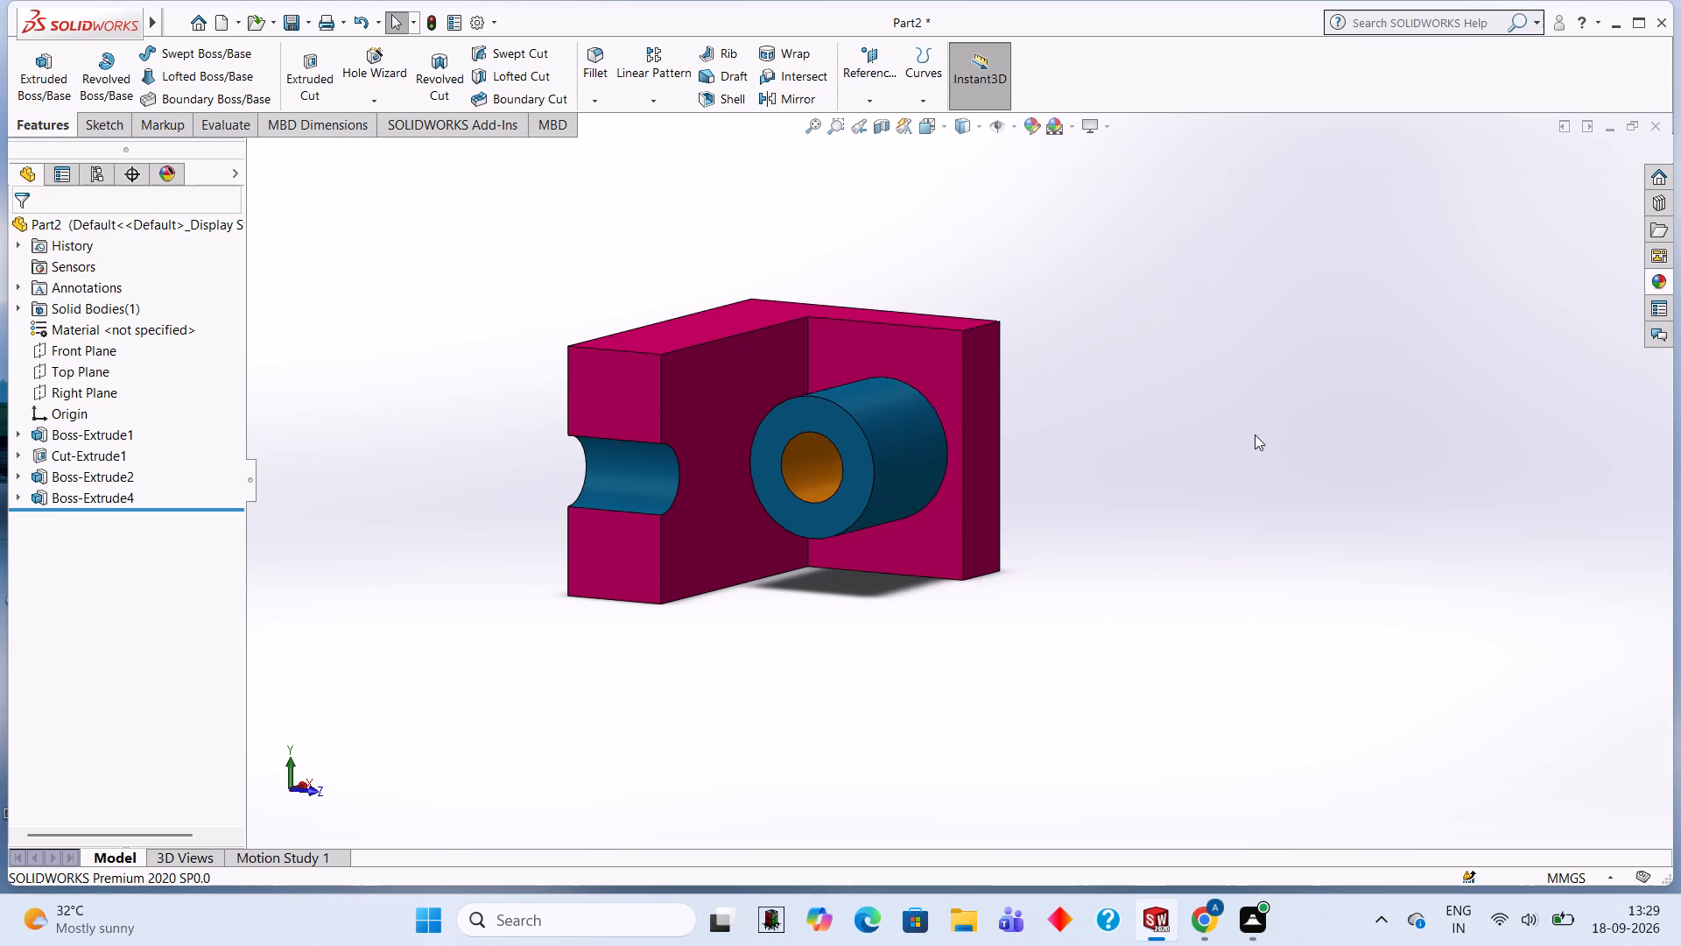
# Examine the coloured part from all sides, including the boss, its bore, the notch and the outer faces.
pyautogui.scroll(-1, 1166, 422)
pyautogui.moveTo(1166, 421); pyautogui.dragTo(1259, 422, button='middle')
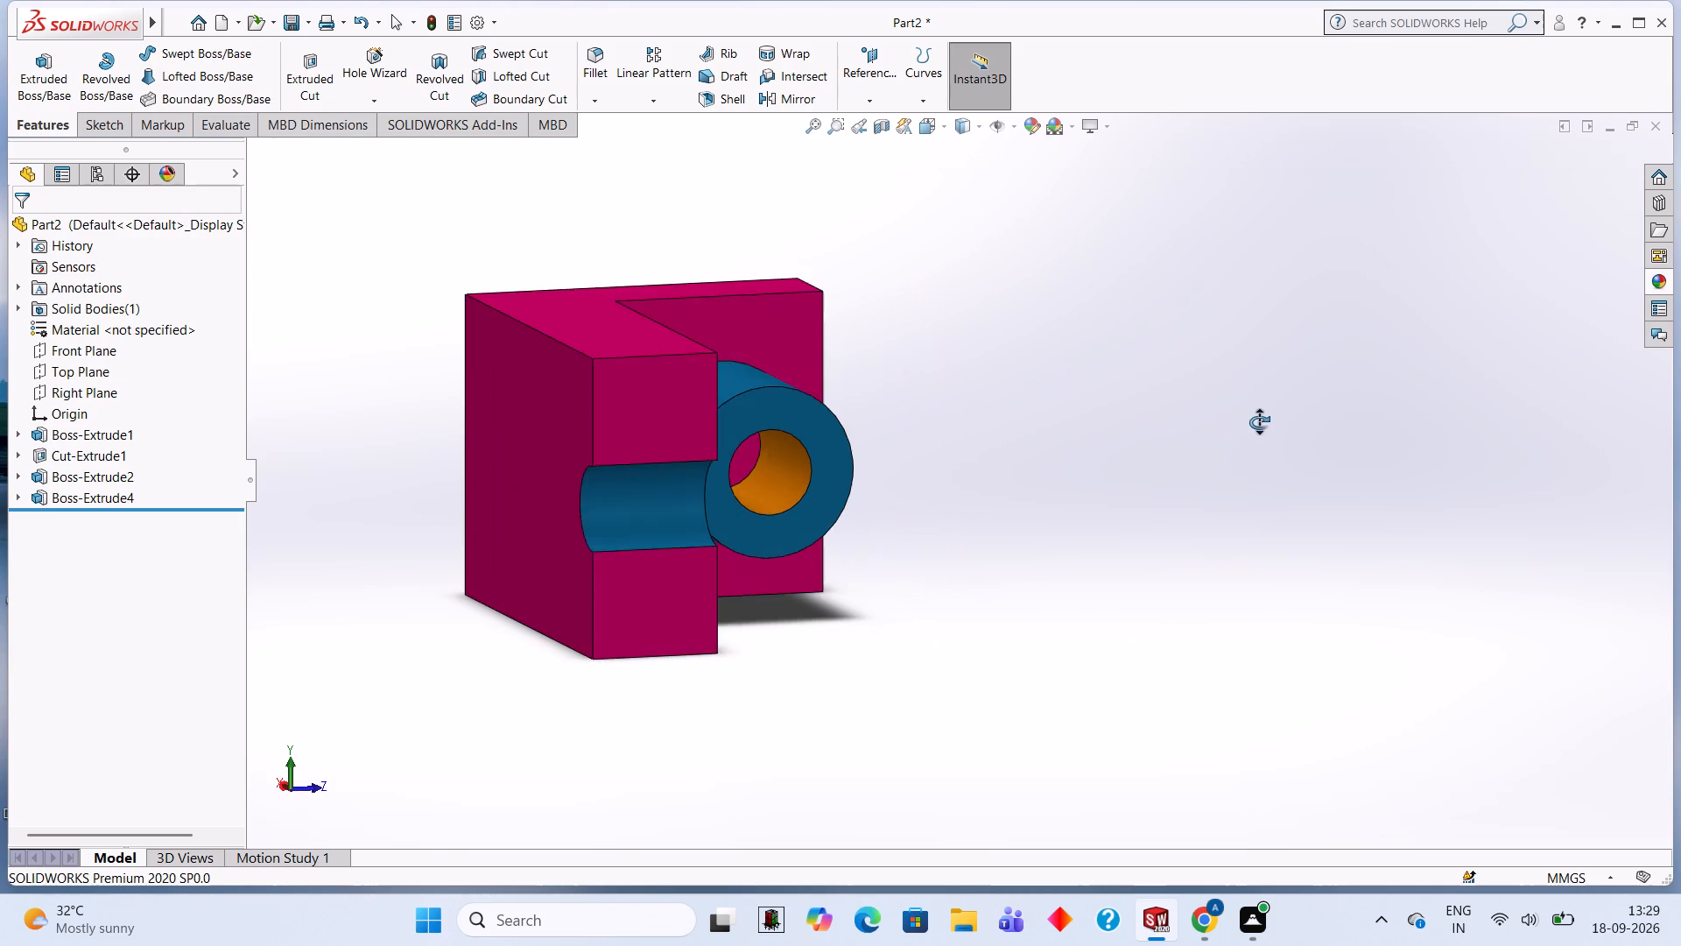
pyautogui.moveTo(1259, 422); pyautogui.dragTo(1361, 729, button='middle')
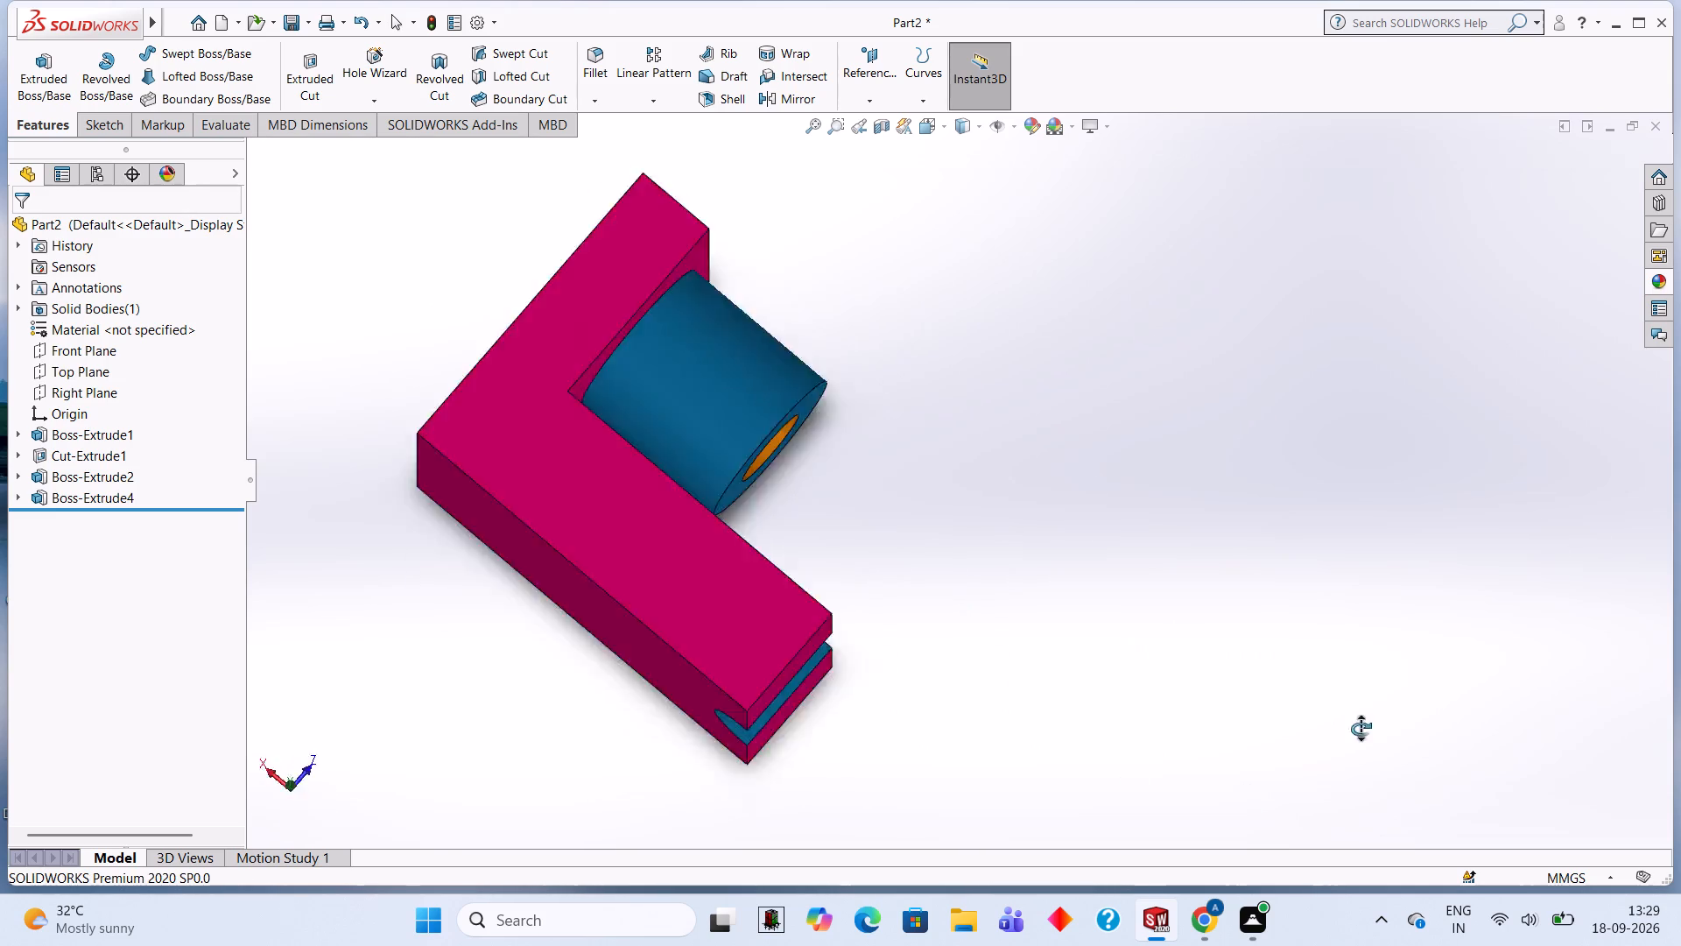
pyautogui.moveTo(1361, 729); pyautogui.dragTo(1181, 305, button='middle')
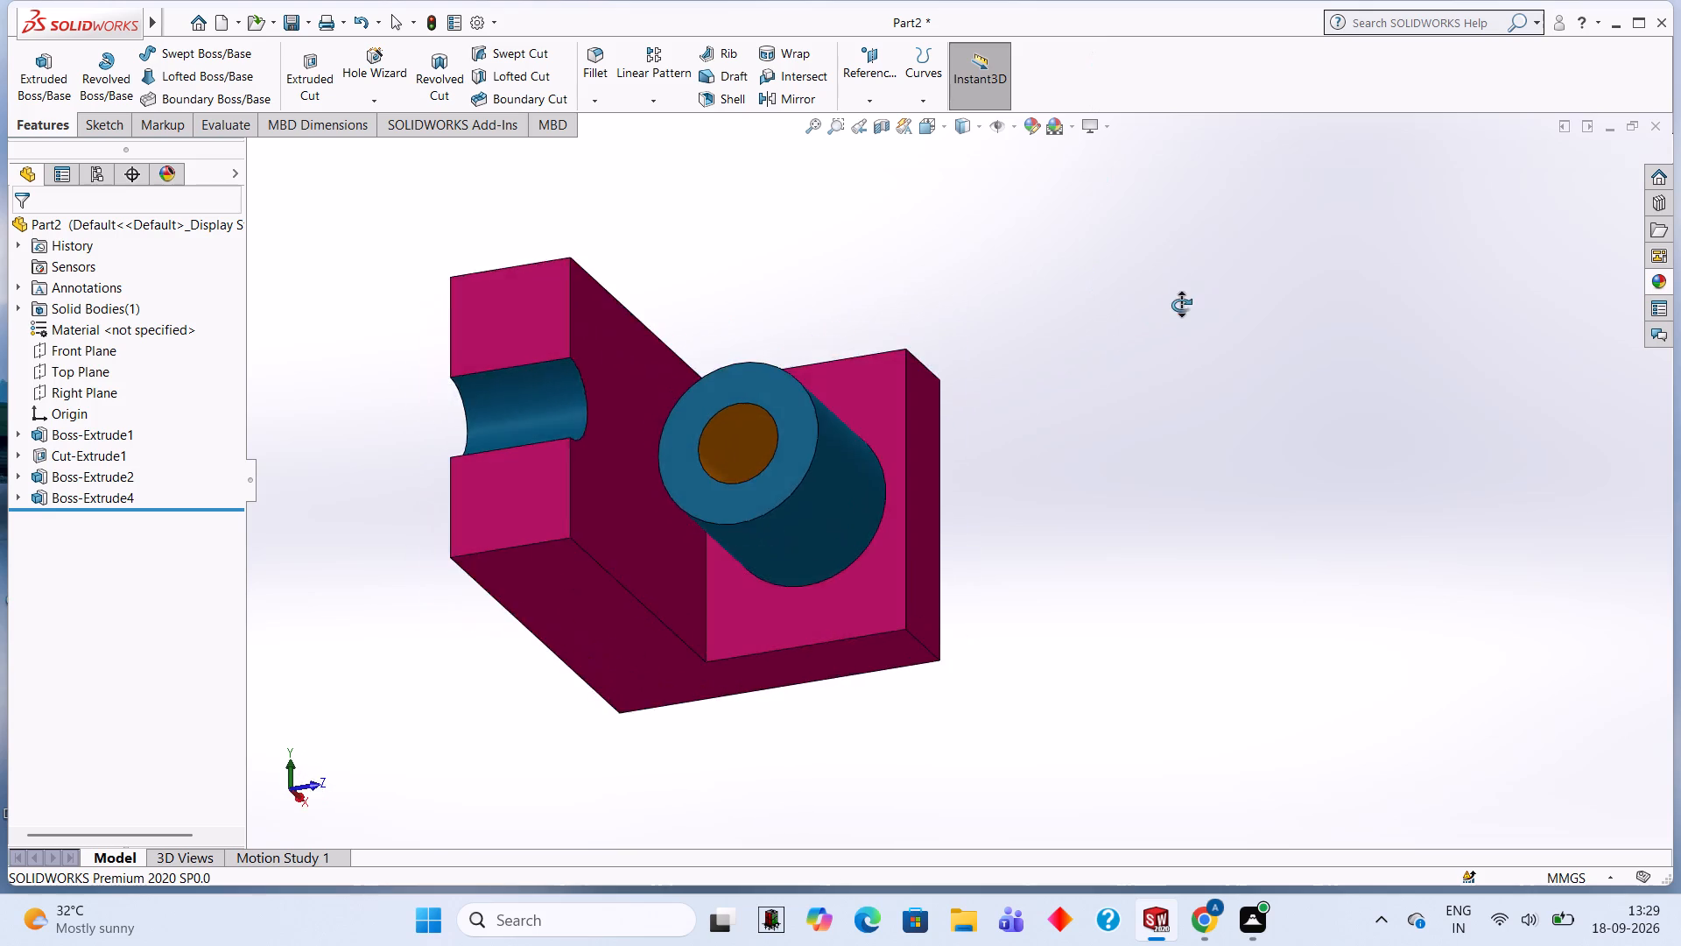
pyautogui.moveTo(1181, 305); pyautogui.dragTo(1137, 357, button='middle')
pyautogui.scroll(3, 1137, 357)
pyautogui.scroll(-1, 1135, 363)
pyautogui.scroll(-1, 1677, 274)
pyautogui.moveTo(1677, 273); pyautogui.dragTo(1619, 307, button='middle')
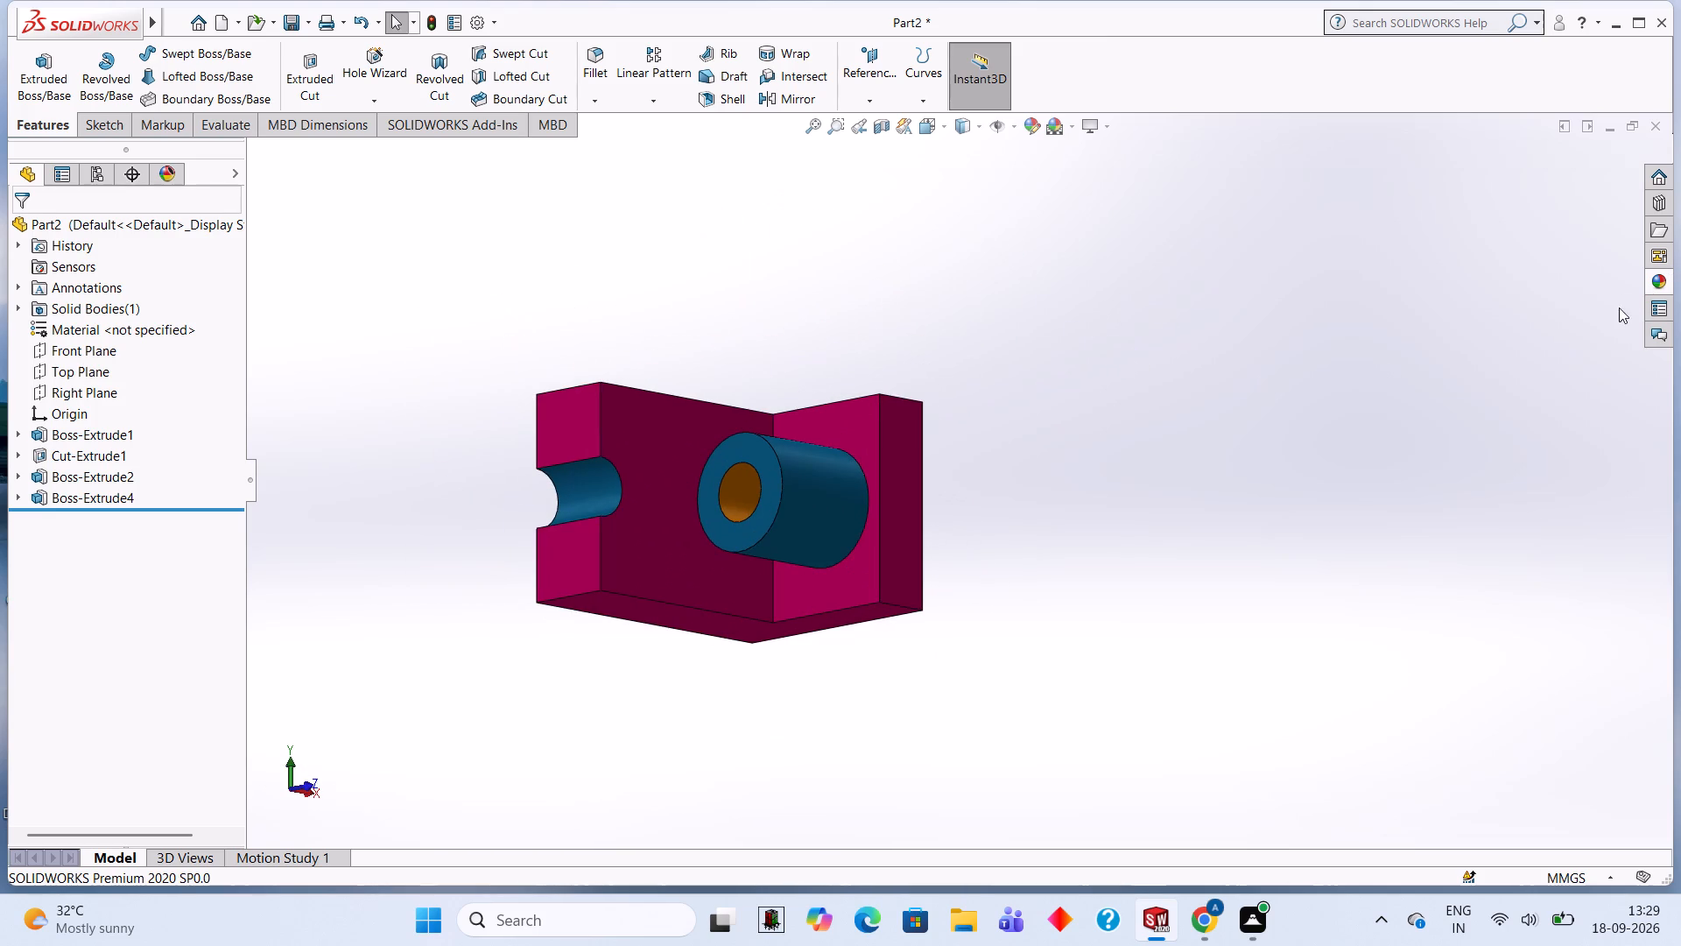
pyautogui.moveTo(1619, 307); pyautogui.dragTo(1341, 373, button='middle')
pyautogui.moveTo(1301, 368); pyautogui.dragTo(1138, 221, button='middle')
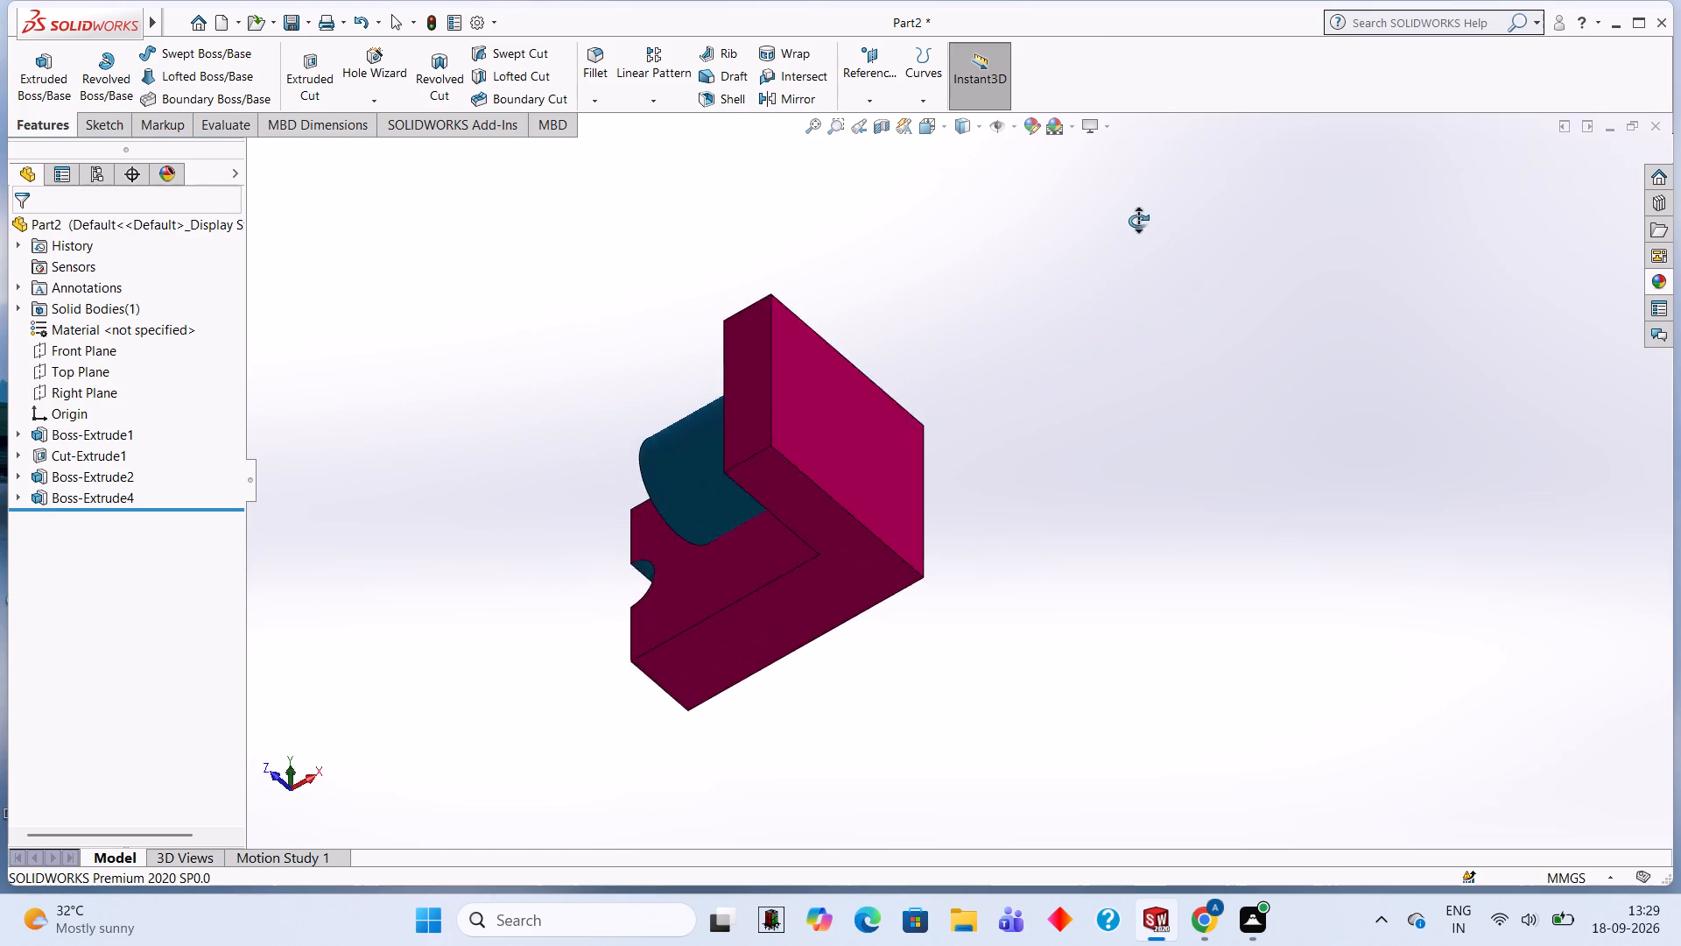
pyautogui.moveTo(1138, 221); pyautogui.dragTo(1269, 454, button='middle')
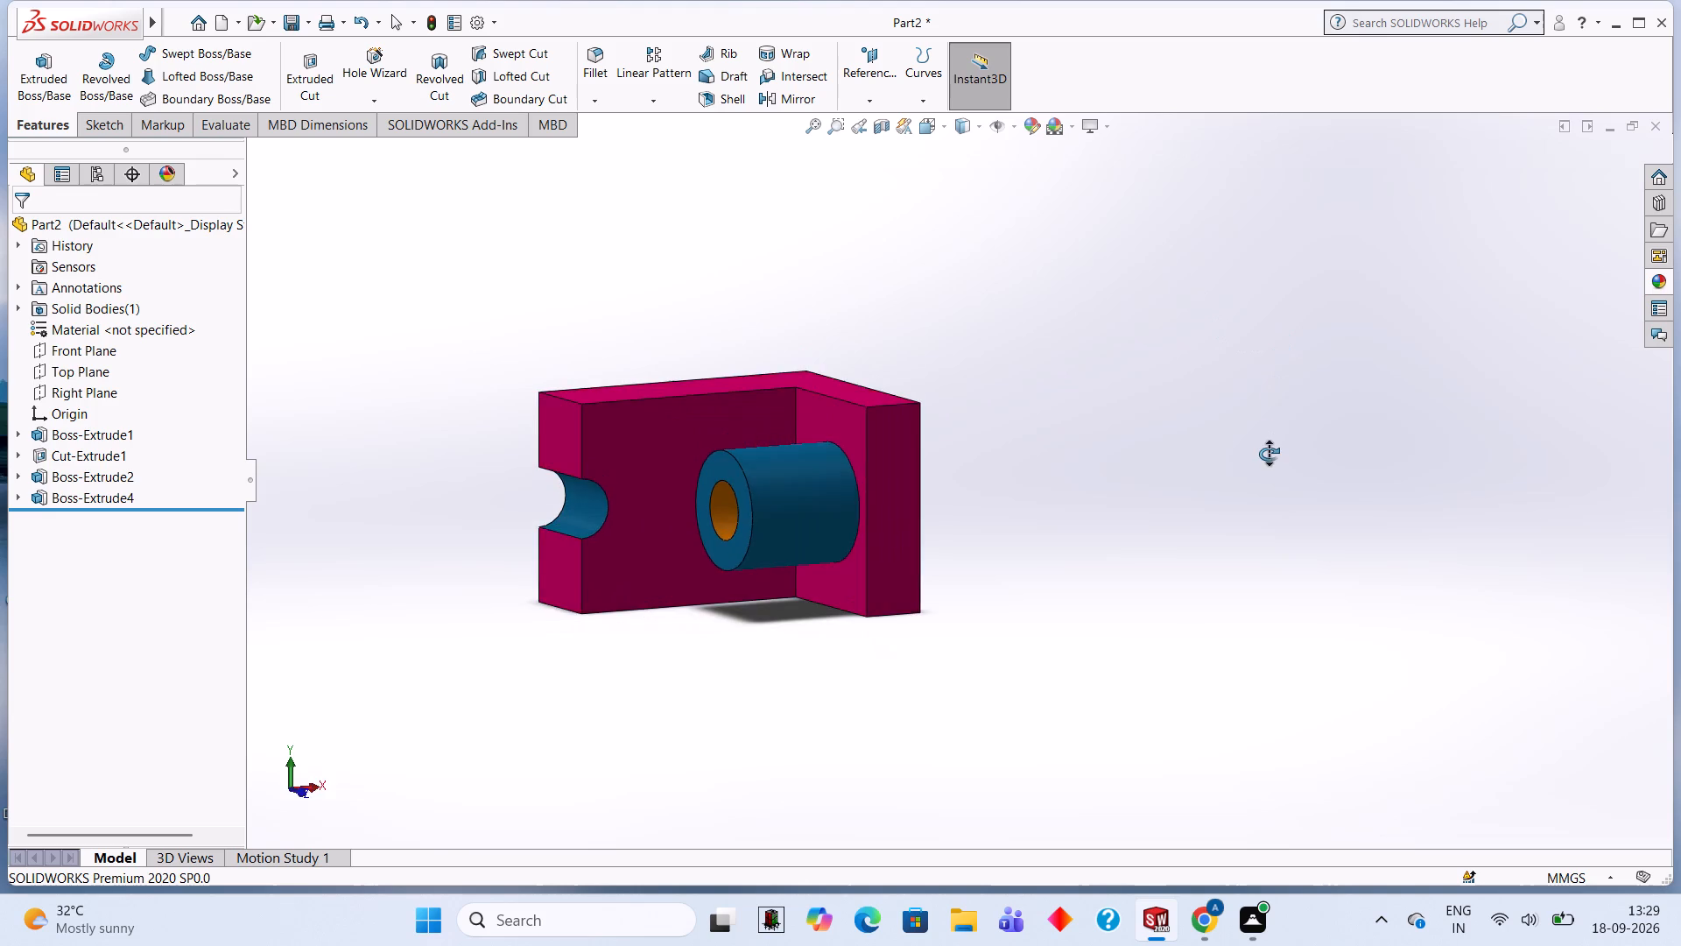
pyautogui.moveTo(1269, 454); pyautogui.dragTo(1144, 293, button='middle')
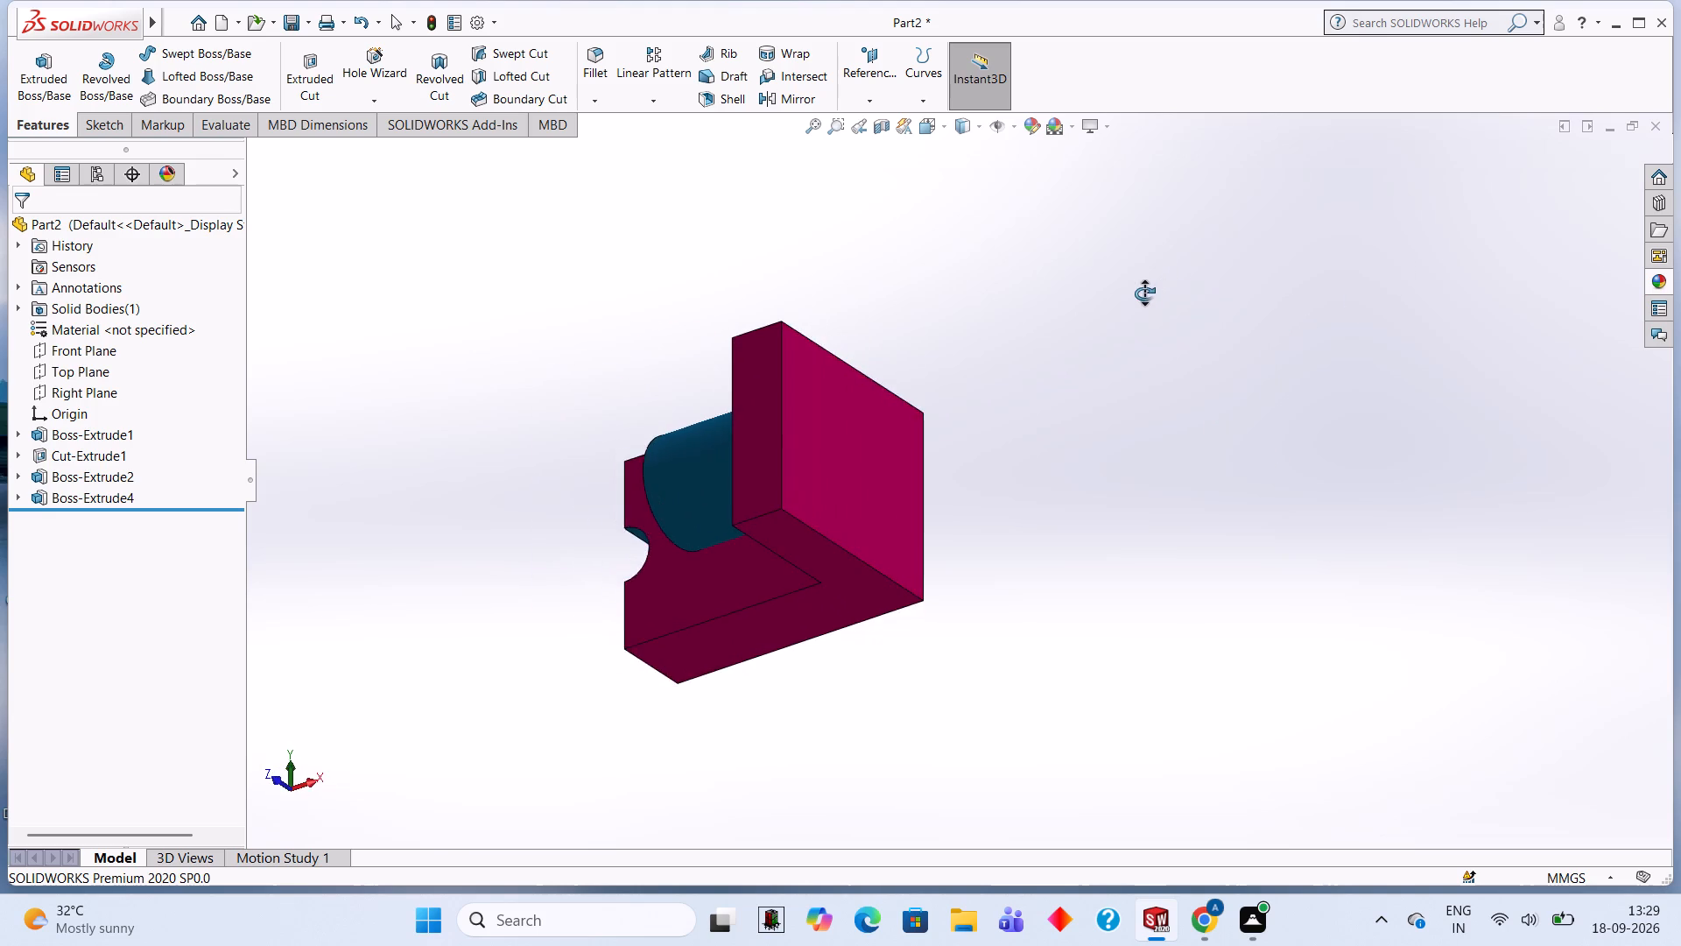
pyautogui.moveTo(1144, 293); pyautogui.dragTo(1305, 386, button='middle')
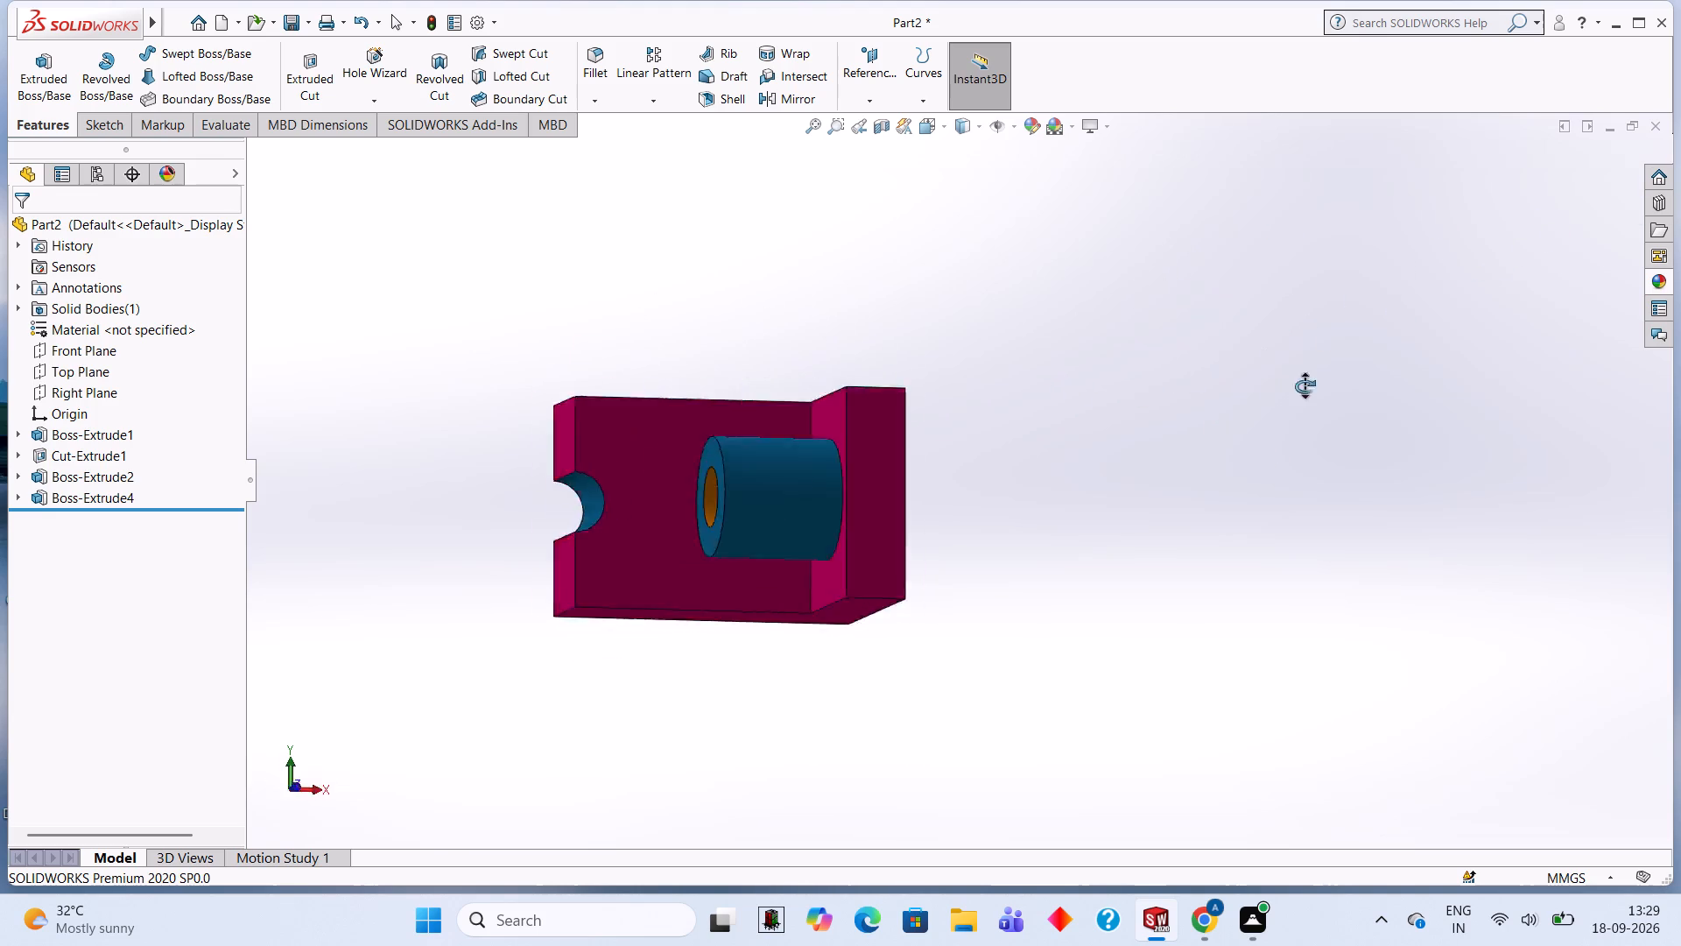
pyautogui.moveTo(1305, 386); pyautogui.dragTo(1212, 397, button='middle')
pyautogui.moveTo(1107, 425); pyautogui.dragTo(1211, 425, button='middle')
pyautogui.moveTo(1251, 426); pyautogui.dragTo(1023, 429, button='middle')
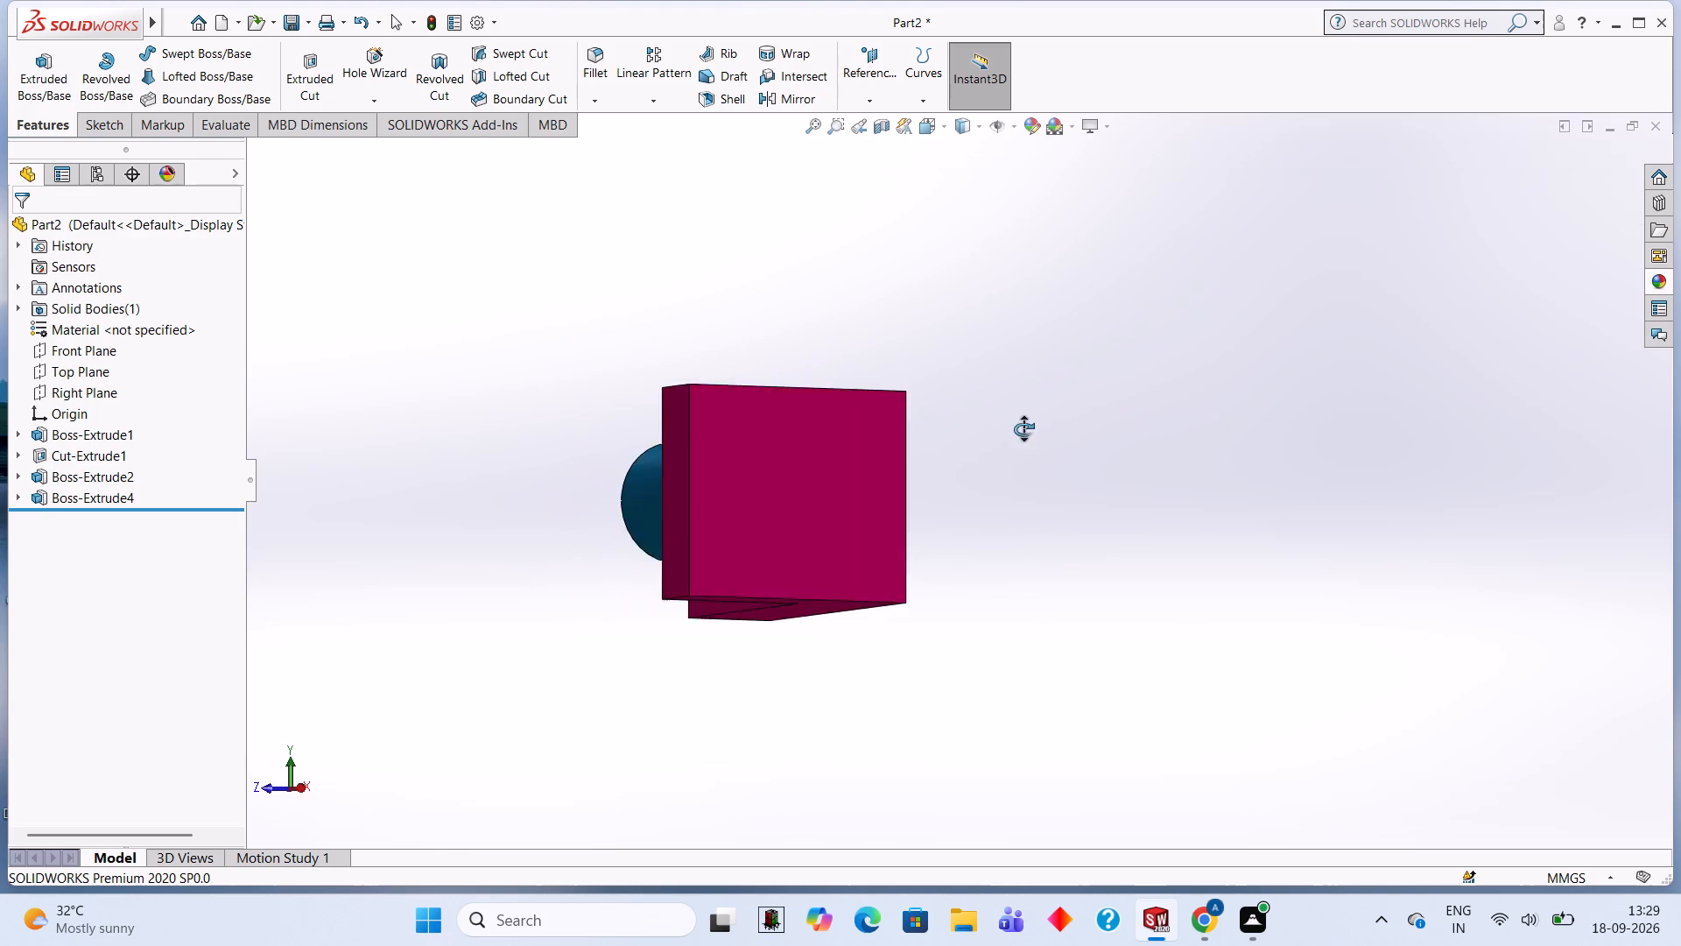
pyautogui.moveTo(1023, 429); pyautogui.dragTo(1009, 484, button='middle')
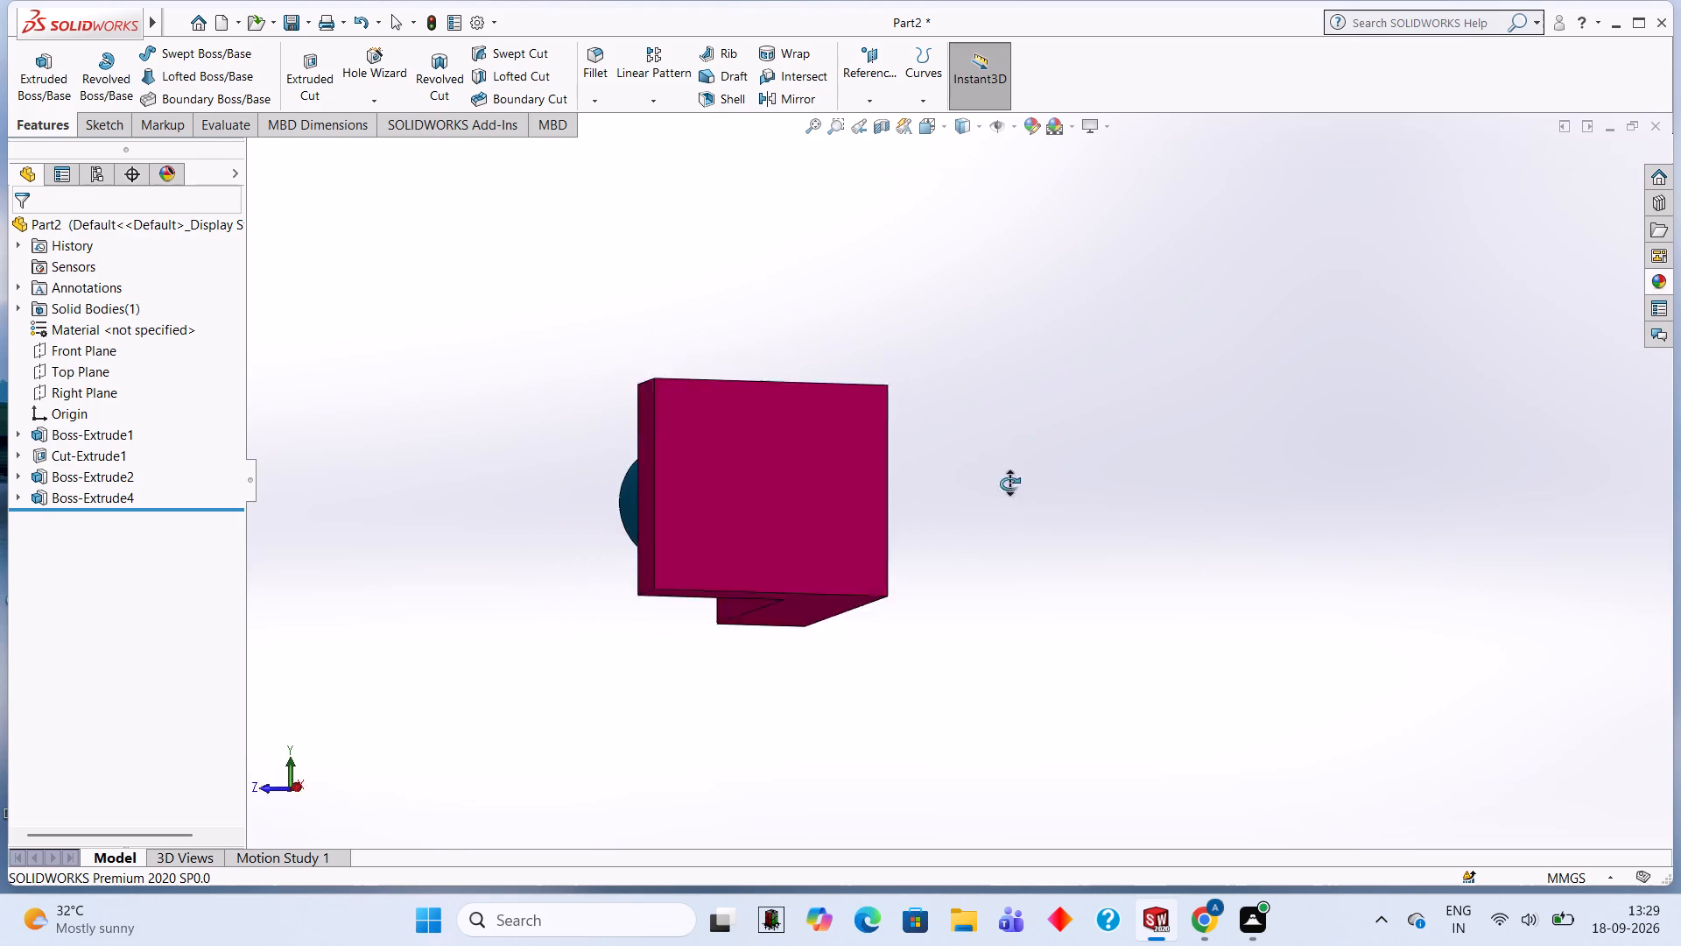
pyautogui.moveTo(1009, 484); pyautogui.dragTo(785, 458, button='middle')
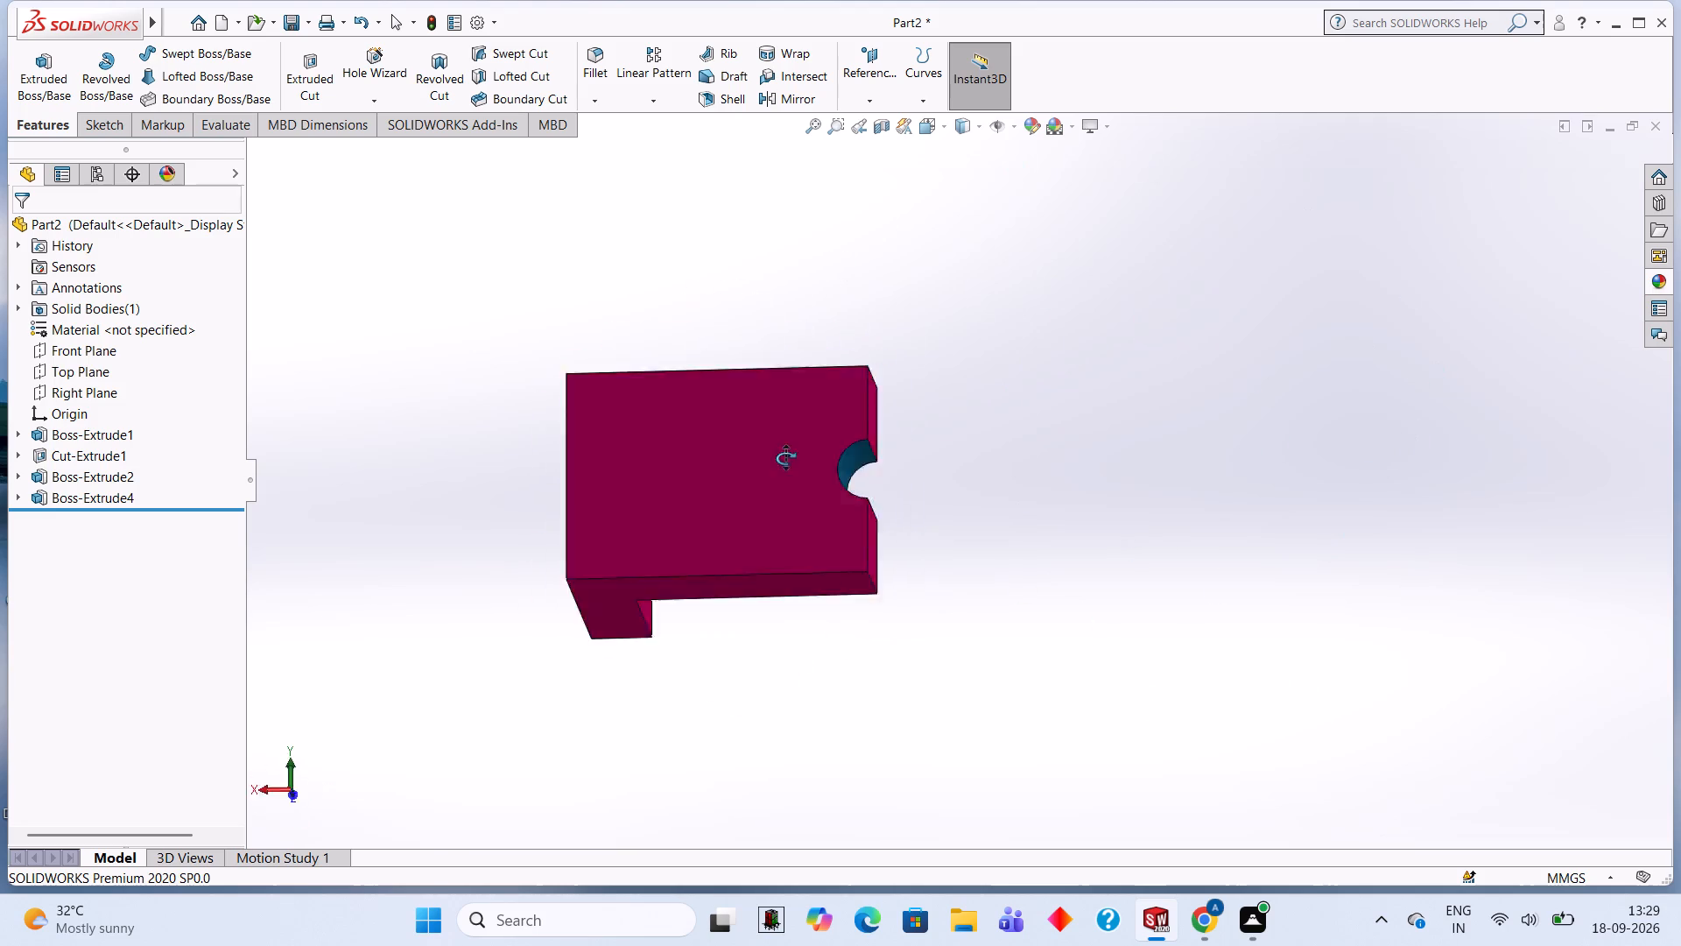
pyautogui.moveTo(785, 458); pyautogui.dragTo(1113, 223, button='middle')
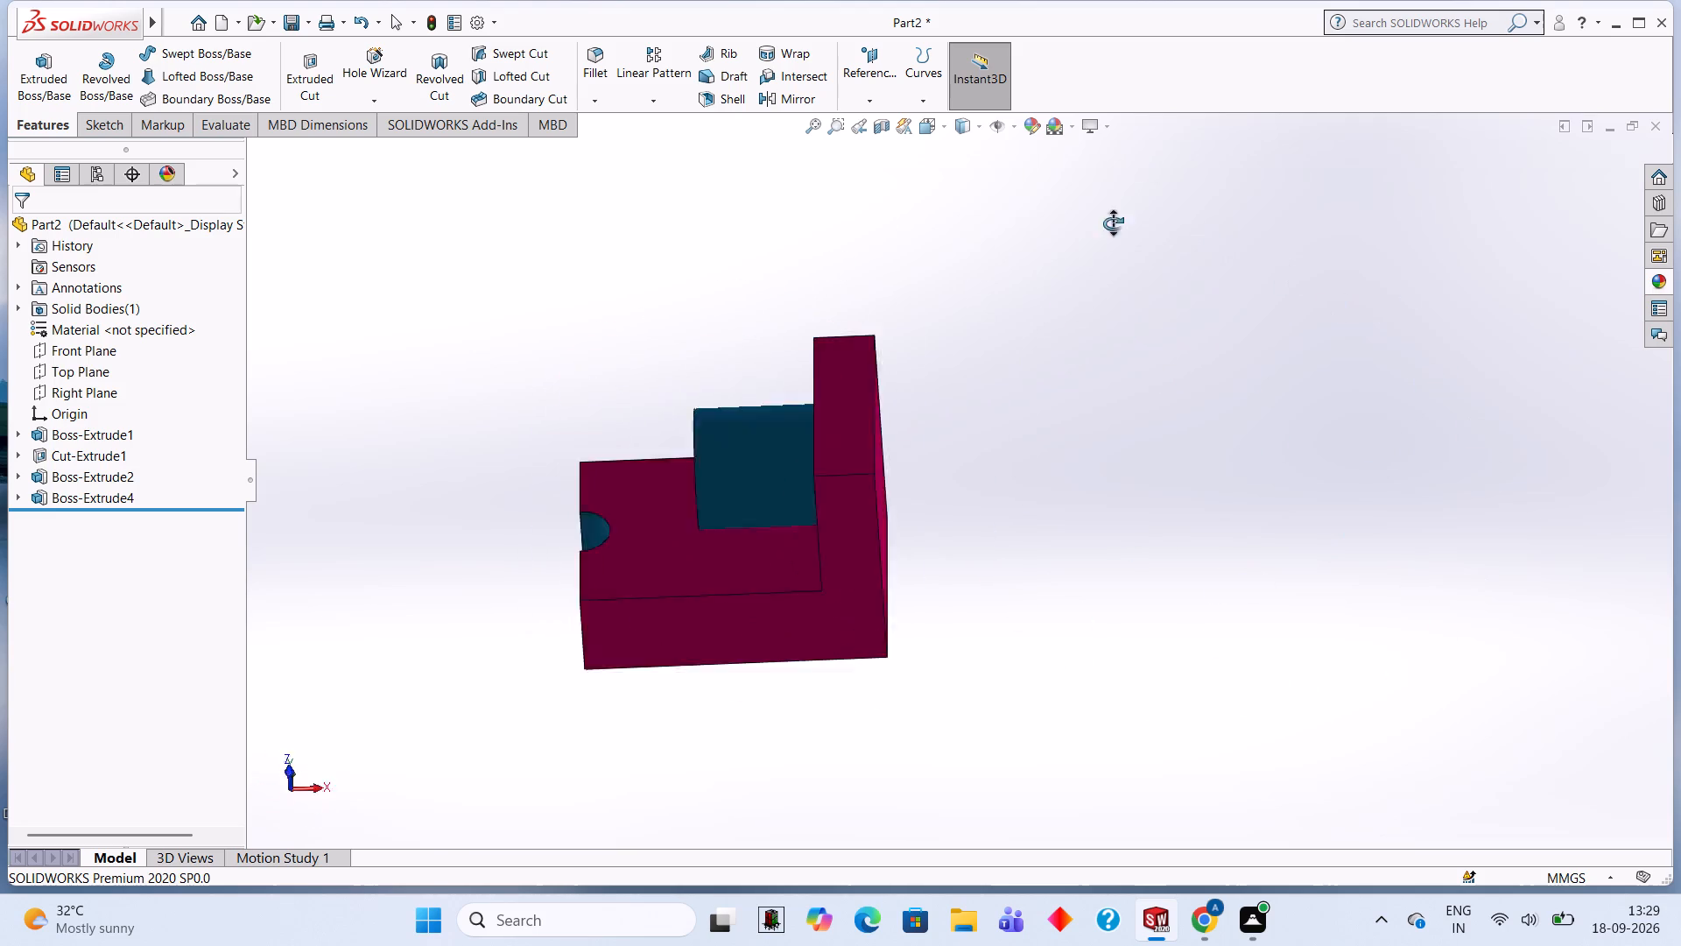
pyautogui.moveTo(1113, 223); pyautogui.dragTo(672, 682, button='middle')
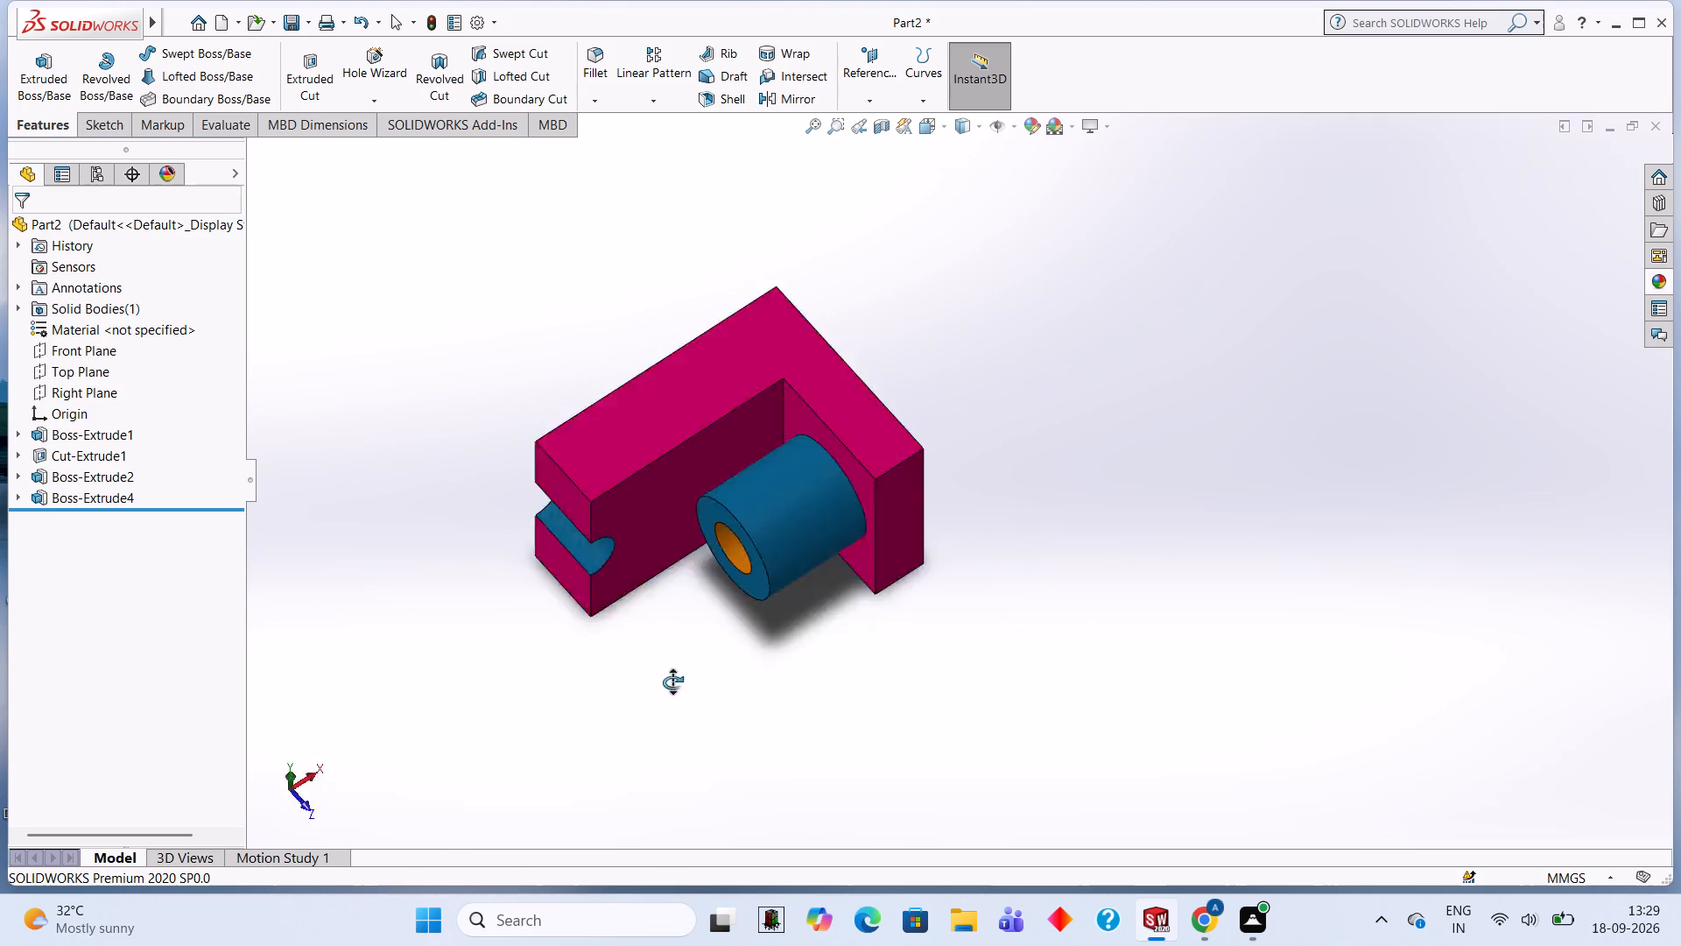
pyautogui.moveTo(672, 682); pyautogui.dragTo(369, 332, button='middle')
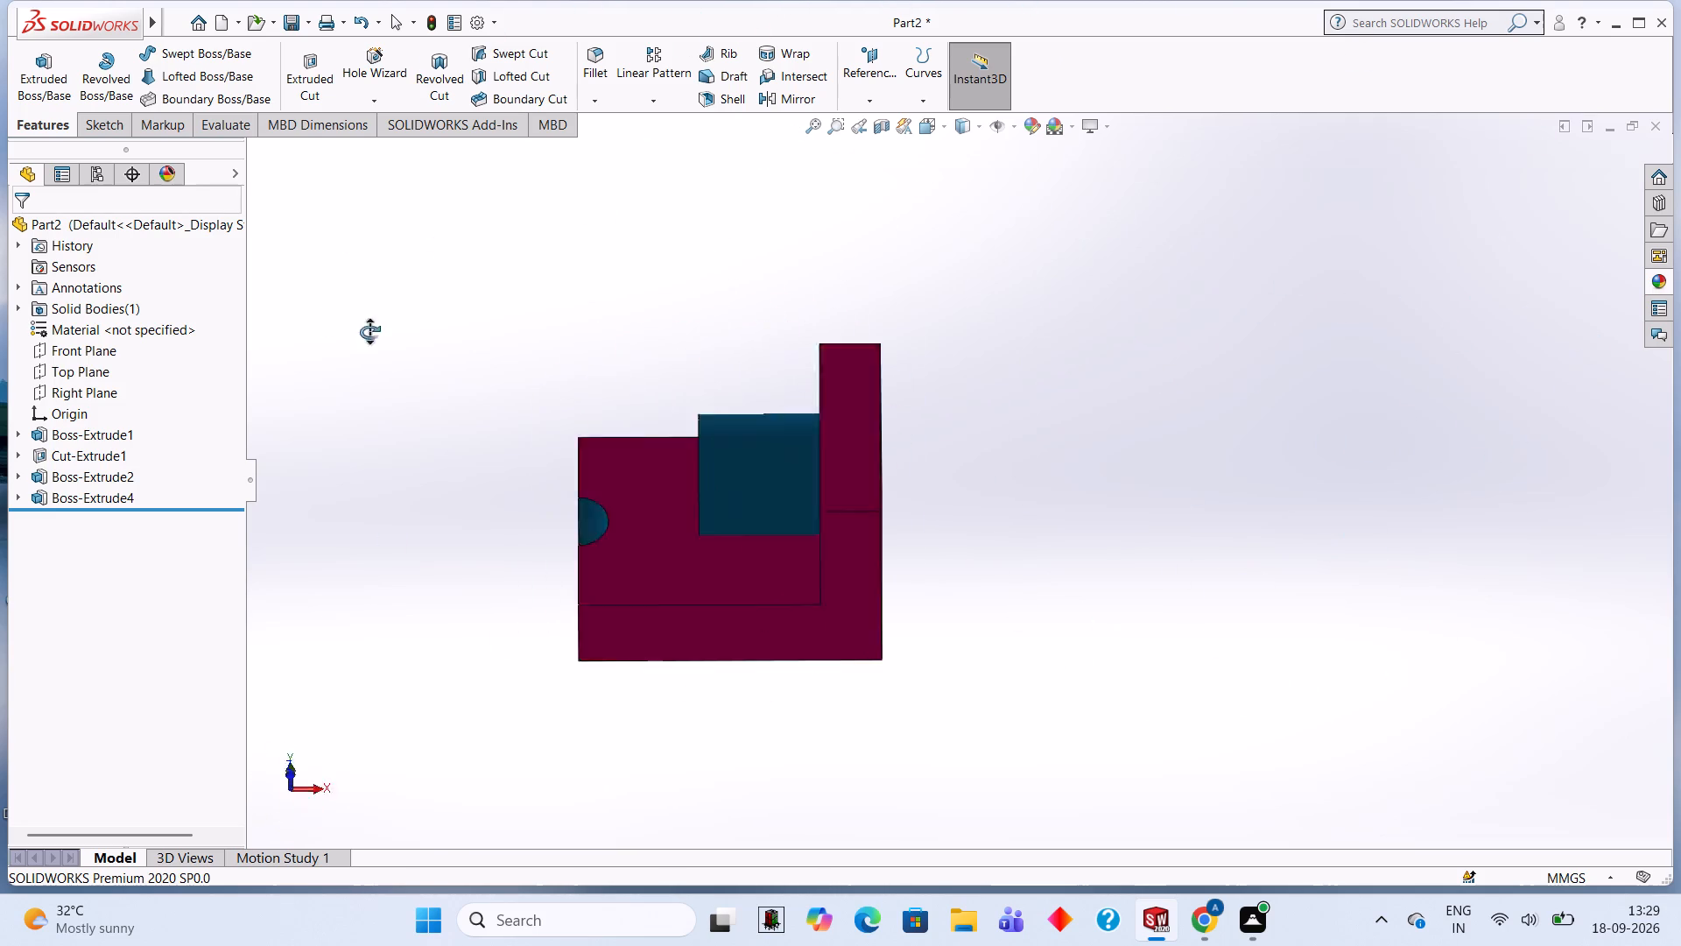
pyautogui.moveTo(369, 332); pyautogui.dragTo(1071, 606, button='middle')
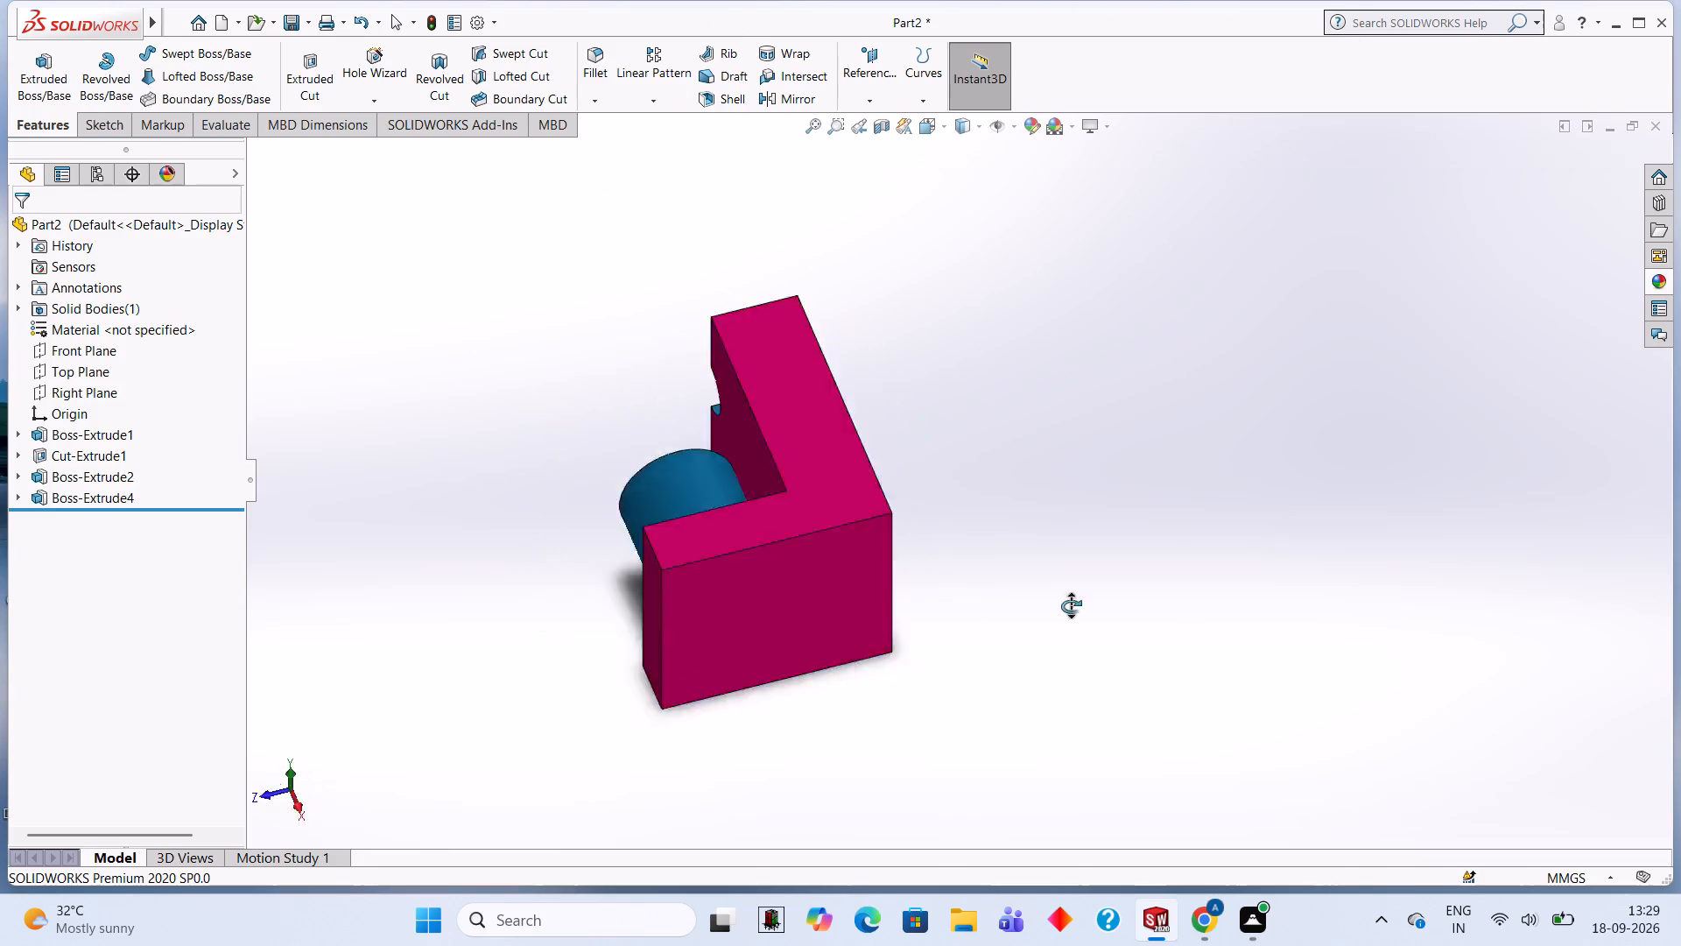
# Examine the coloured angle support from several sides, including the boss bore, the notch and the outer base face.
pyautogui.moveTo(1071, 606); pyautogui.dragTo(1344, 242, button='middle')
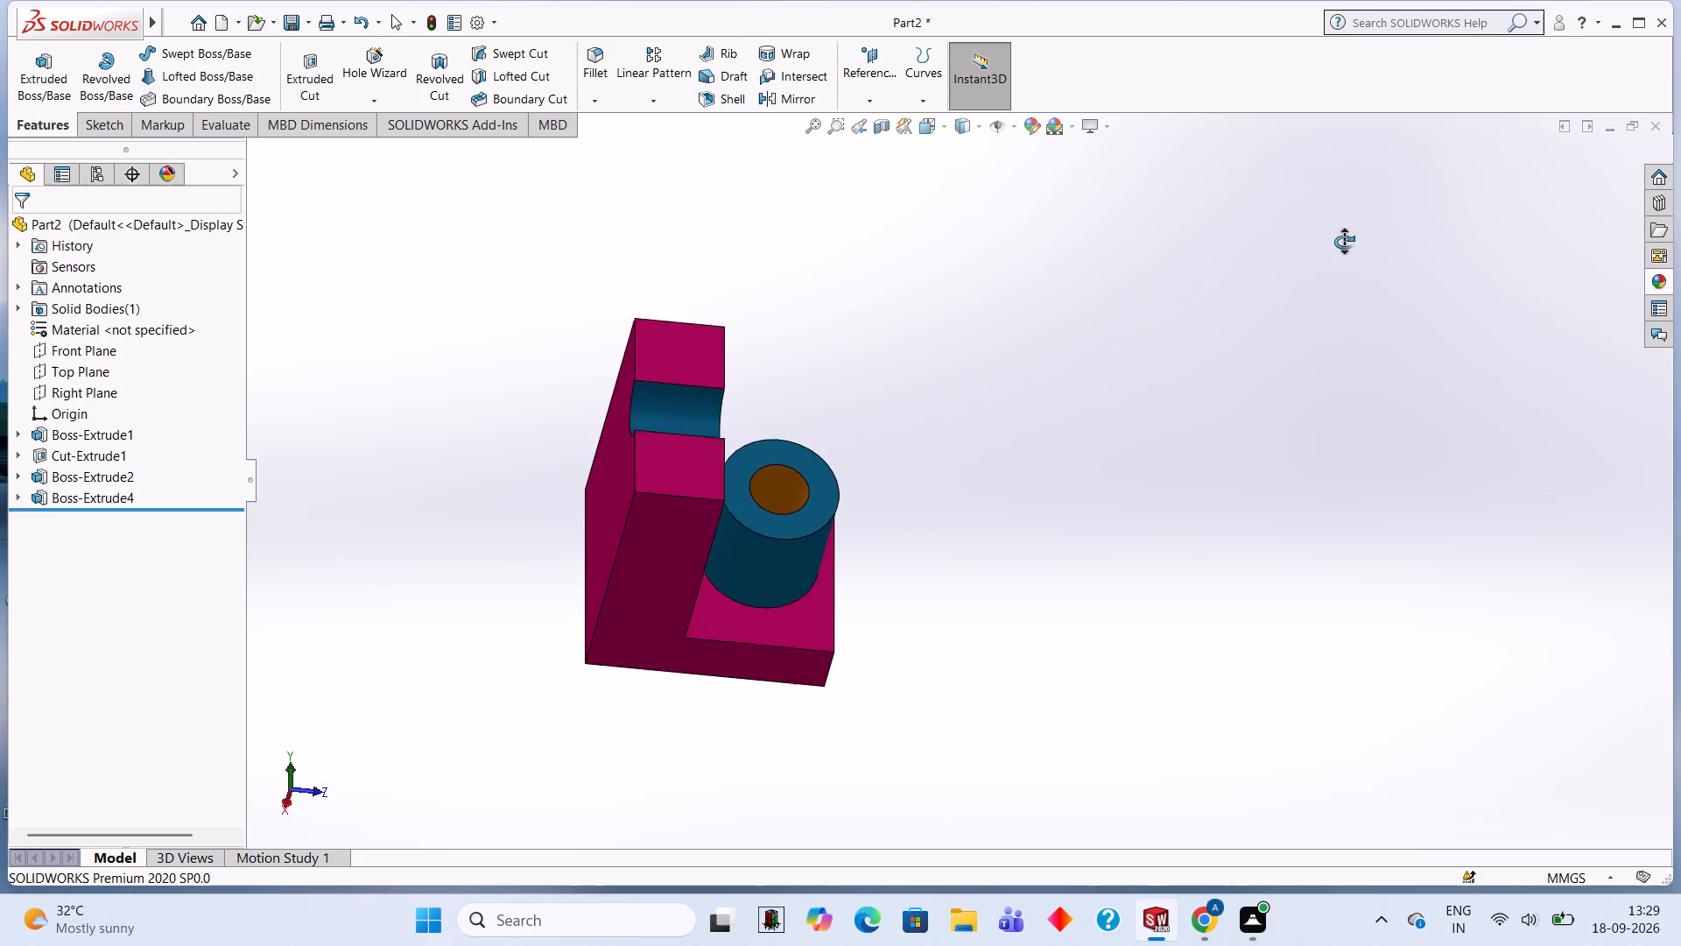
pyautogui.moveTo(1344, 242); pyautogui.dragTo(1339, 372, button='middle')
pyautogui.middleClick(1336, 378)
pyautogui.middleClick(1327, 385)
pyautogui.moveTo(1325, 385); pyautogui.dragTo(1314, 386, button='middle')
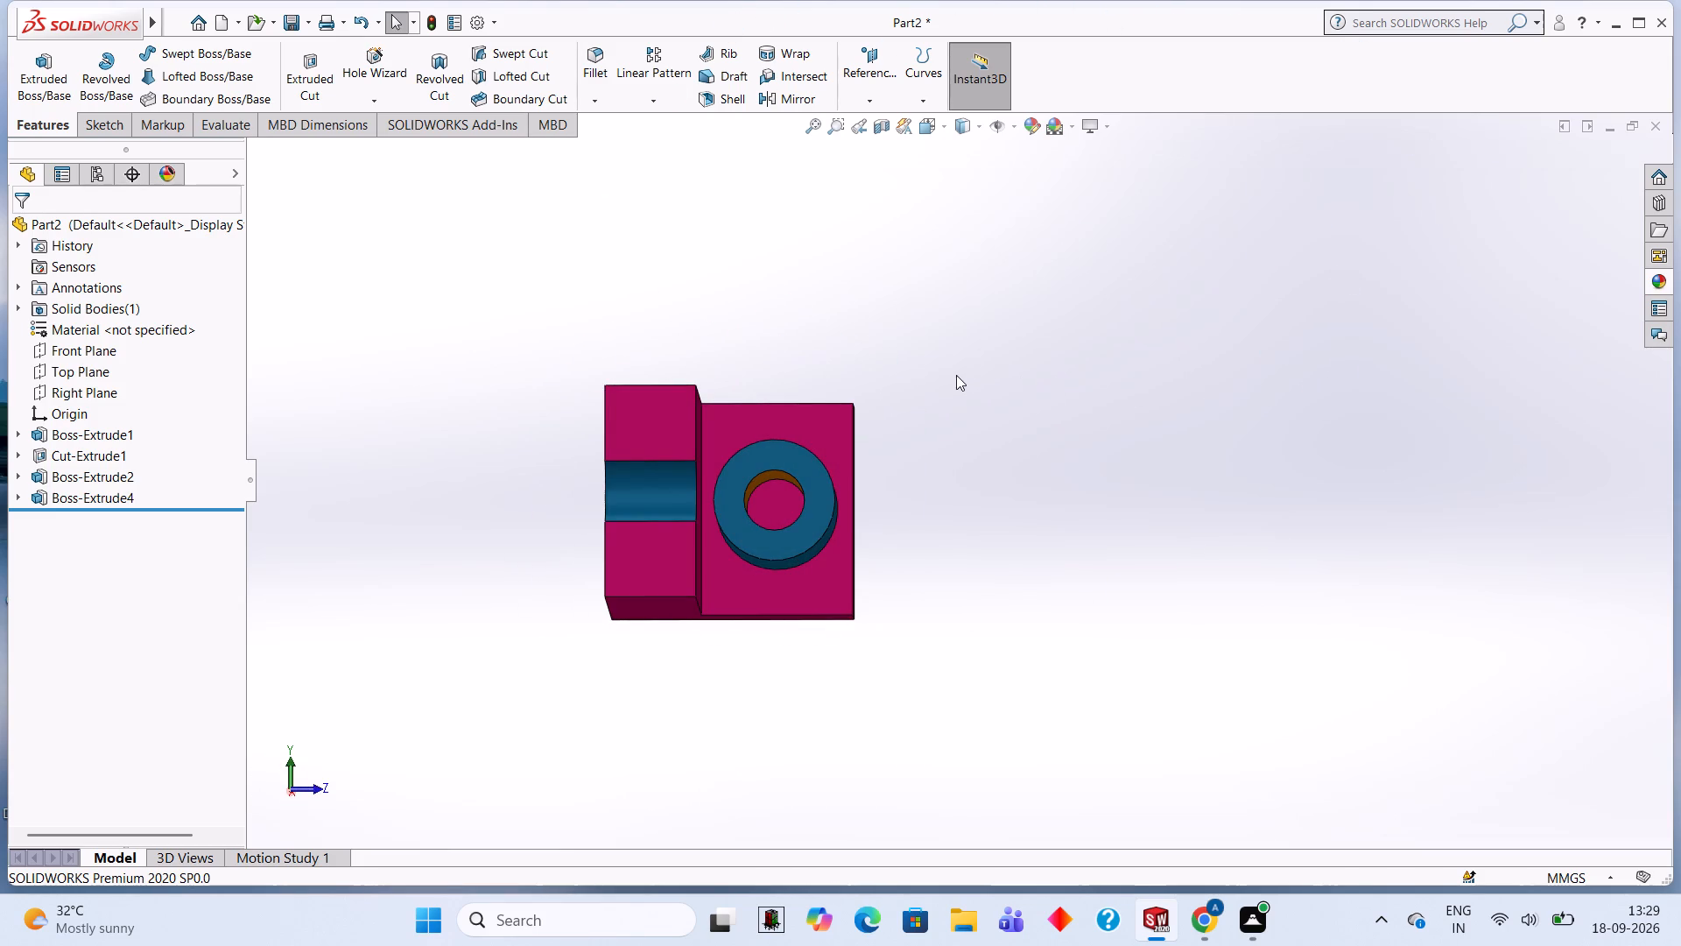
pyautogui.scroll(2, 950, 360)
pyautogui.scroll(-2, 1007, 308)
pyautogui.moveTo(1007, 308); pyautogui.dragTo(1200, 251, button='middle')
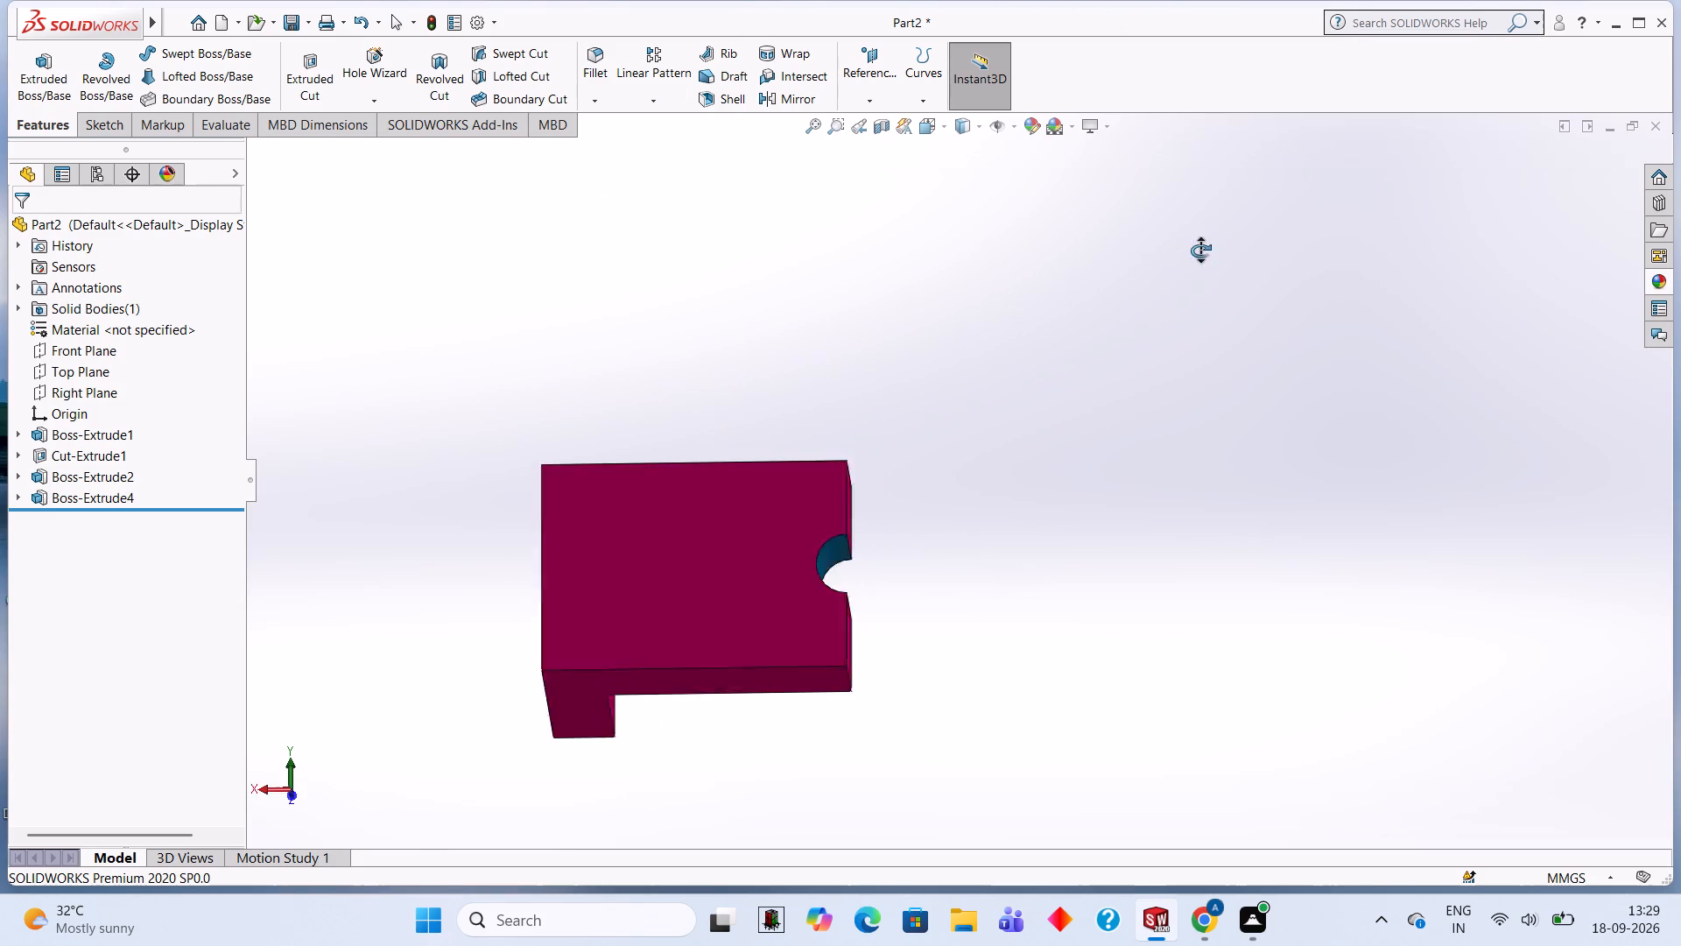
pyautogui.moveTo(1200, 251); pyautogui.dragTo(1205, 326, button='middle')
pyautogui.scroll(2, 1203, 337)
pyautogui.scroll(1, 885, 505)
pyautogui.scroll(-2, 883, 497)
pyautogui.moveTo(883, 497); pyautogui.dragTo(1252, 632, button='middle')
pyautogui.scroll(2, 1184, 474)
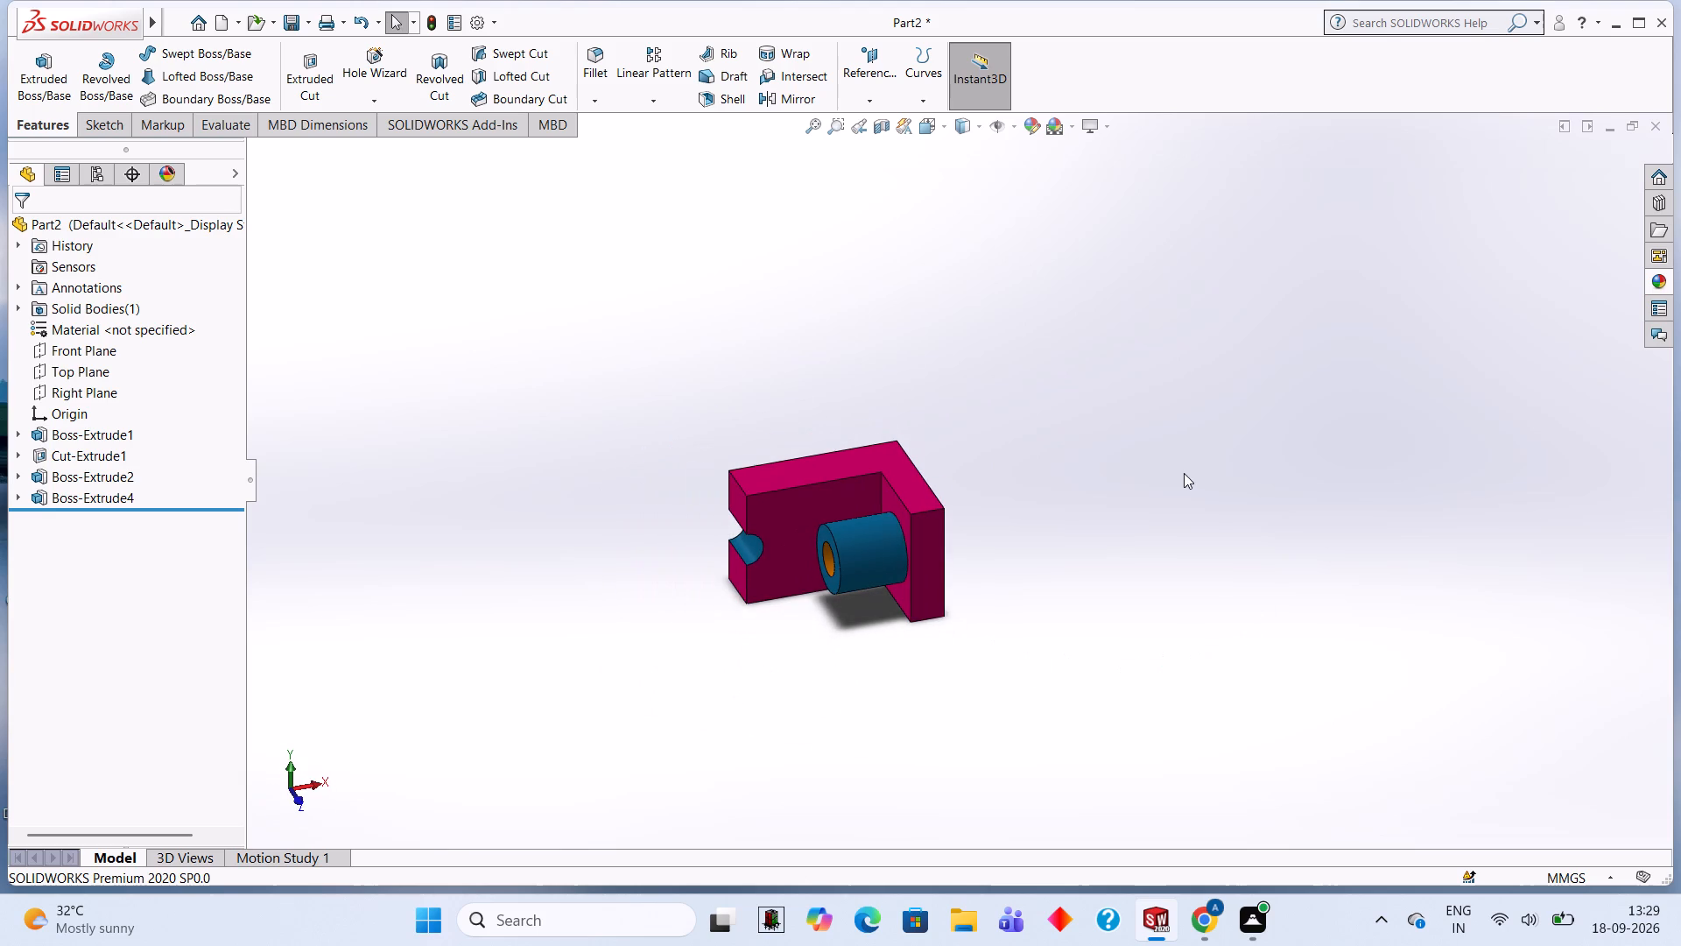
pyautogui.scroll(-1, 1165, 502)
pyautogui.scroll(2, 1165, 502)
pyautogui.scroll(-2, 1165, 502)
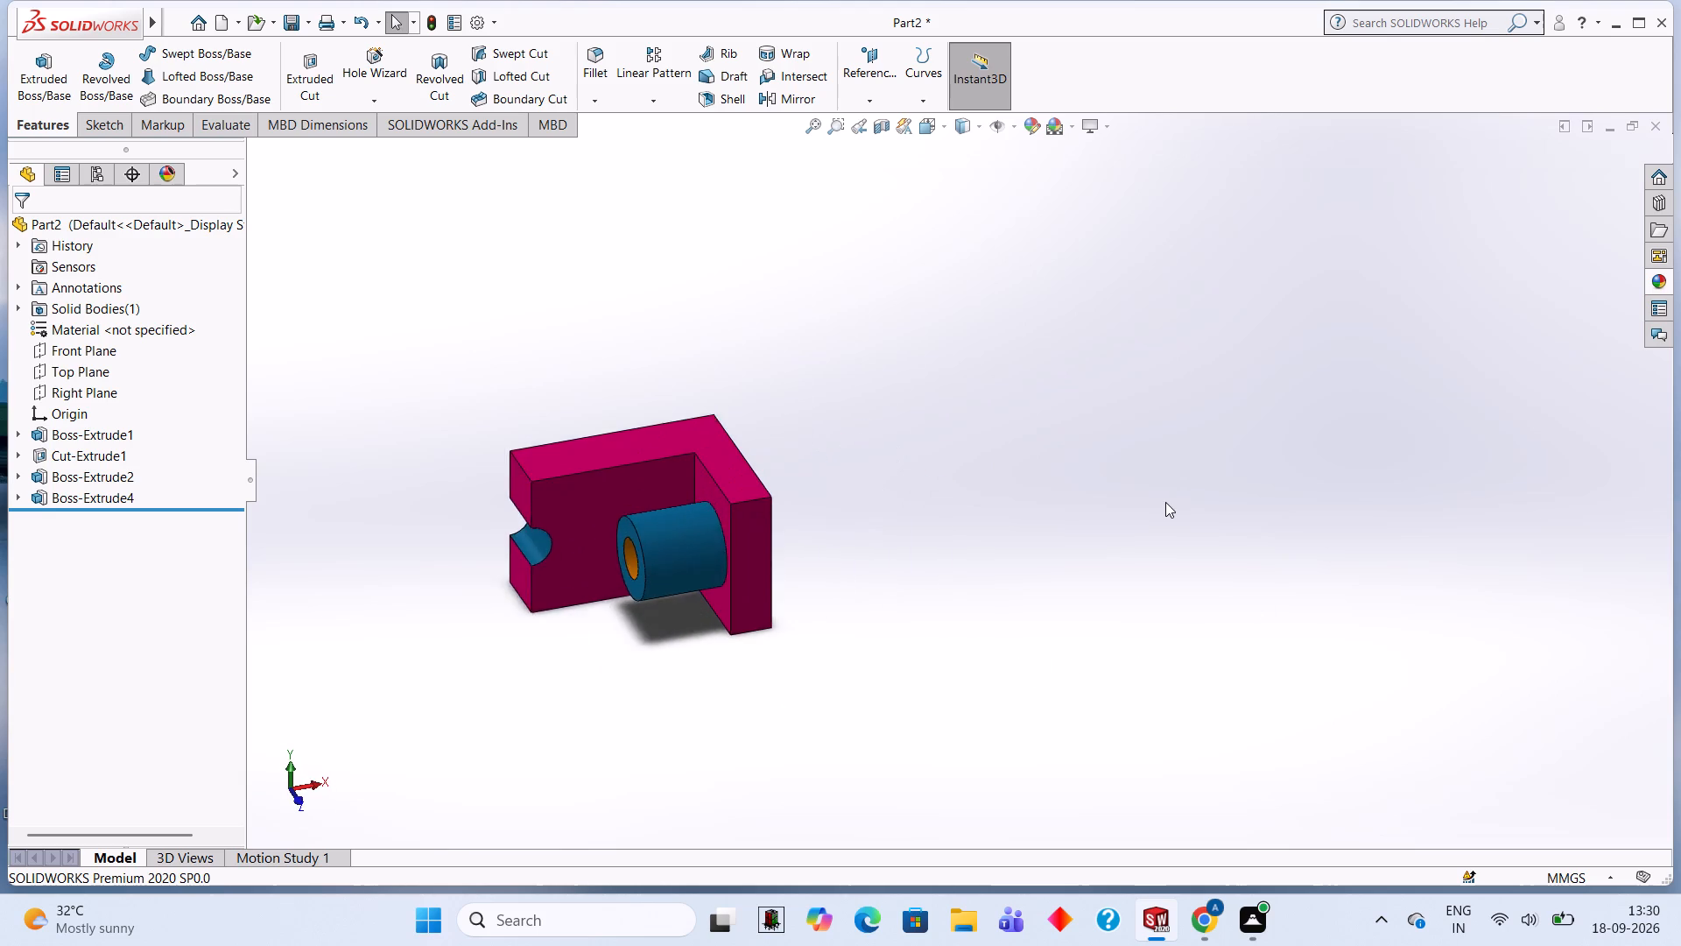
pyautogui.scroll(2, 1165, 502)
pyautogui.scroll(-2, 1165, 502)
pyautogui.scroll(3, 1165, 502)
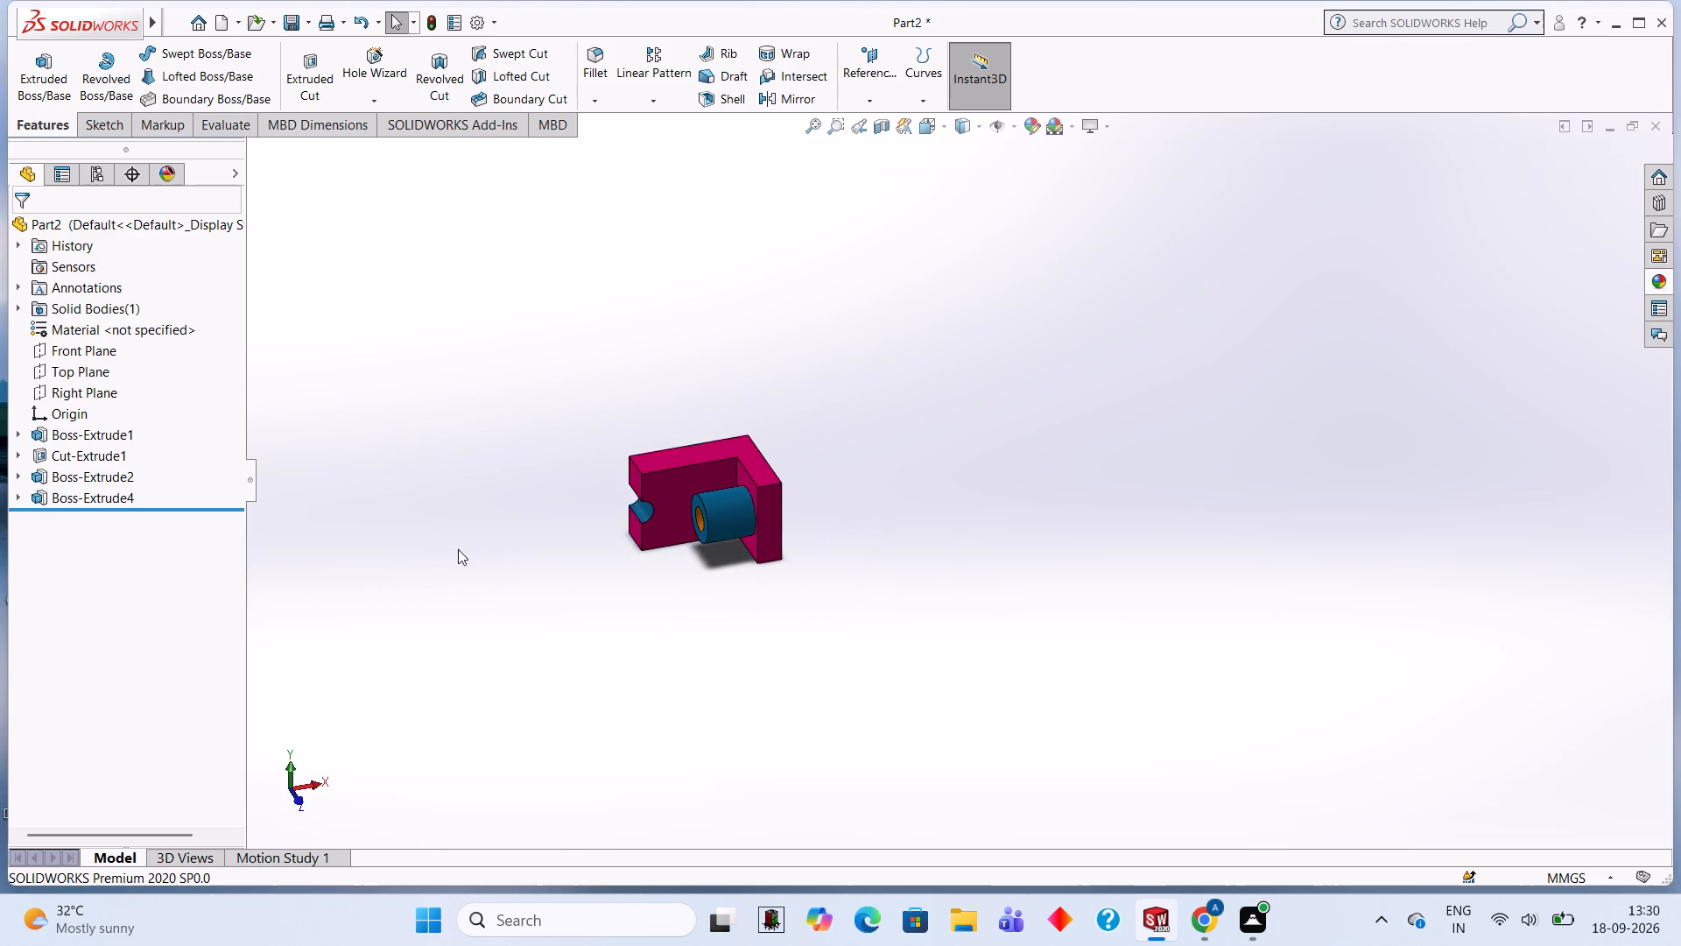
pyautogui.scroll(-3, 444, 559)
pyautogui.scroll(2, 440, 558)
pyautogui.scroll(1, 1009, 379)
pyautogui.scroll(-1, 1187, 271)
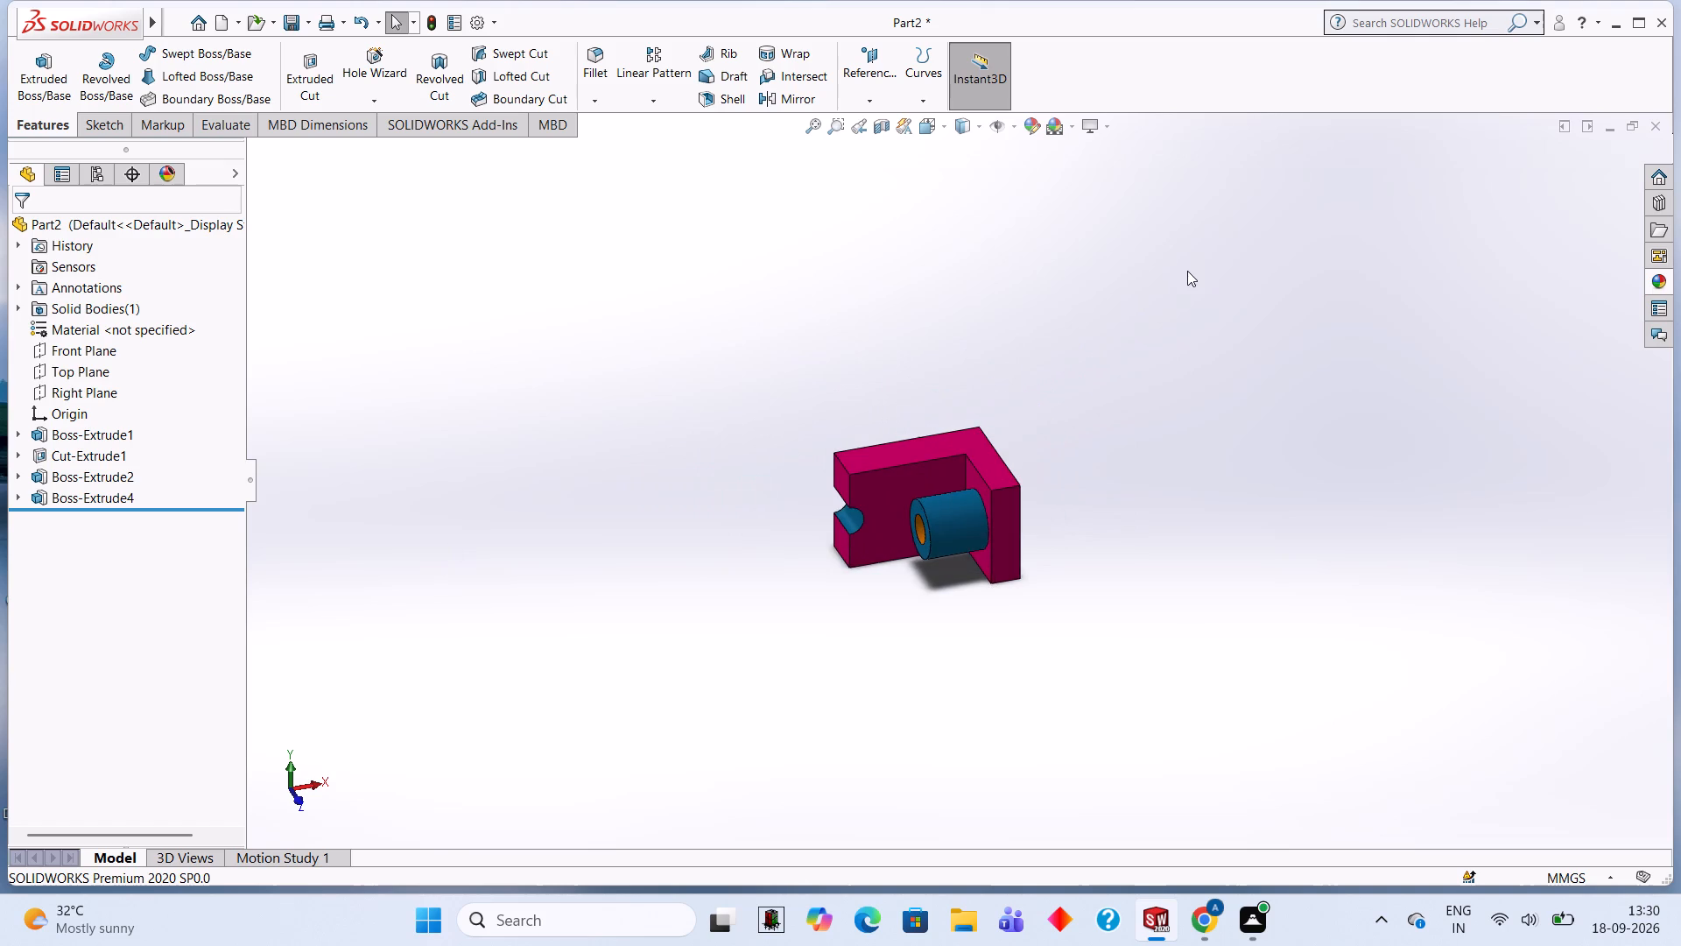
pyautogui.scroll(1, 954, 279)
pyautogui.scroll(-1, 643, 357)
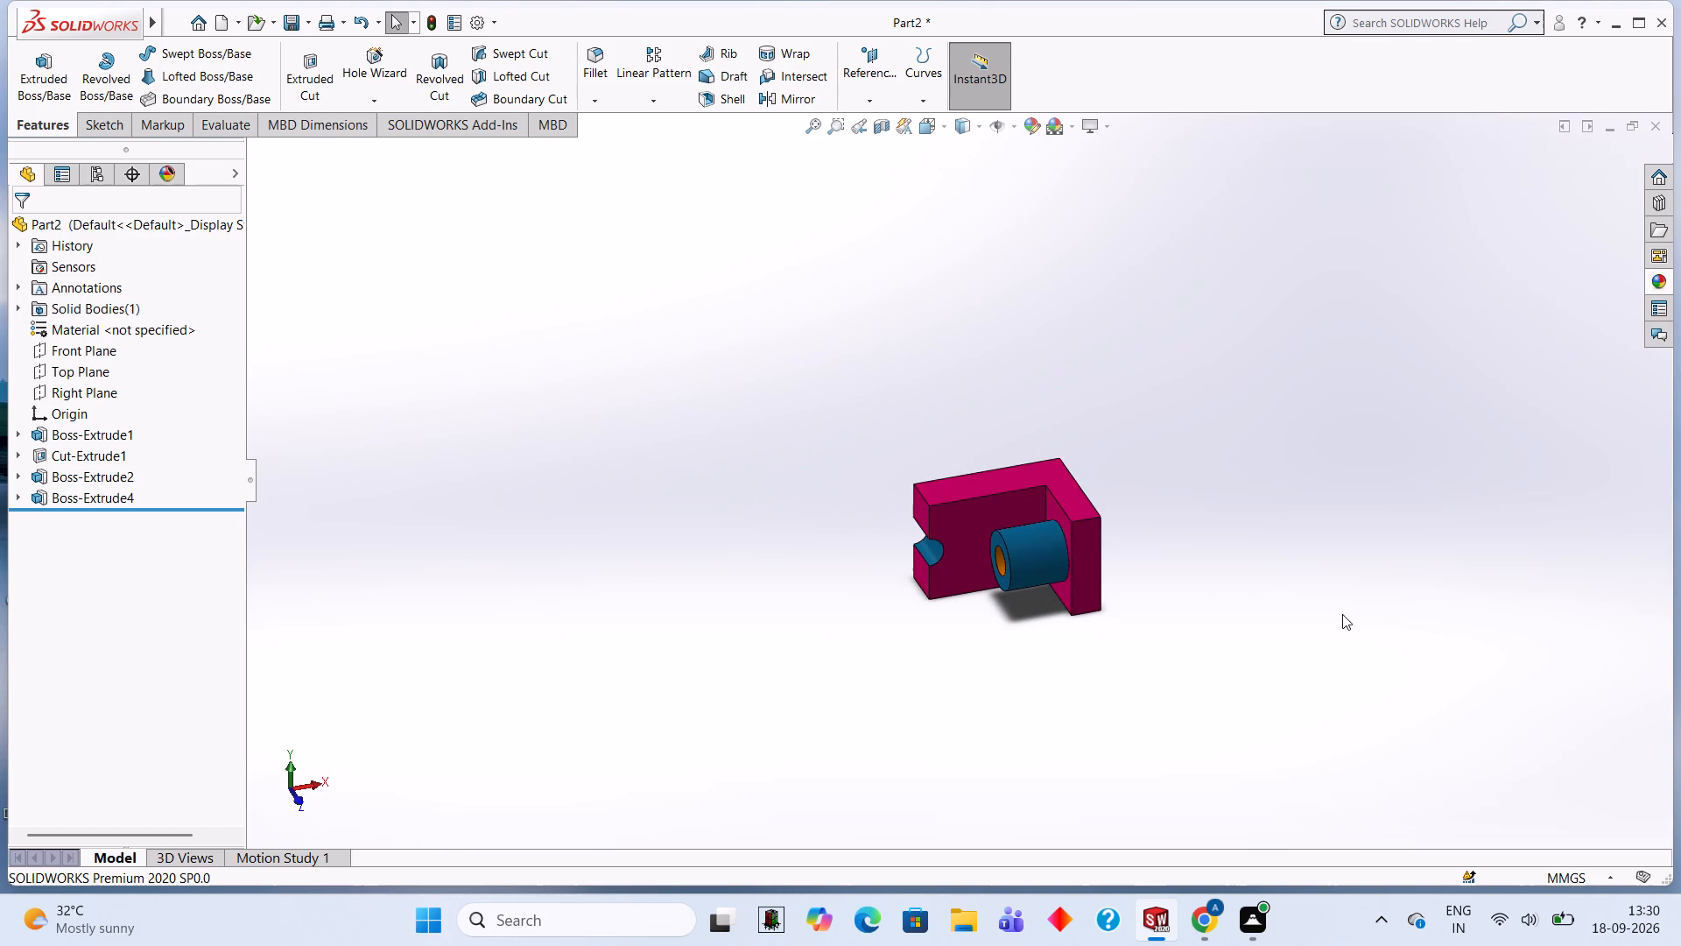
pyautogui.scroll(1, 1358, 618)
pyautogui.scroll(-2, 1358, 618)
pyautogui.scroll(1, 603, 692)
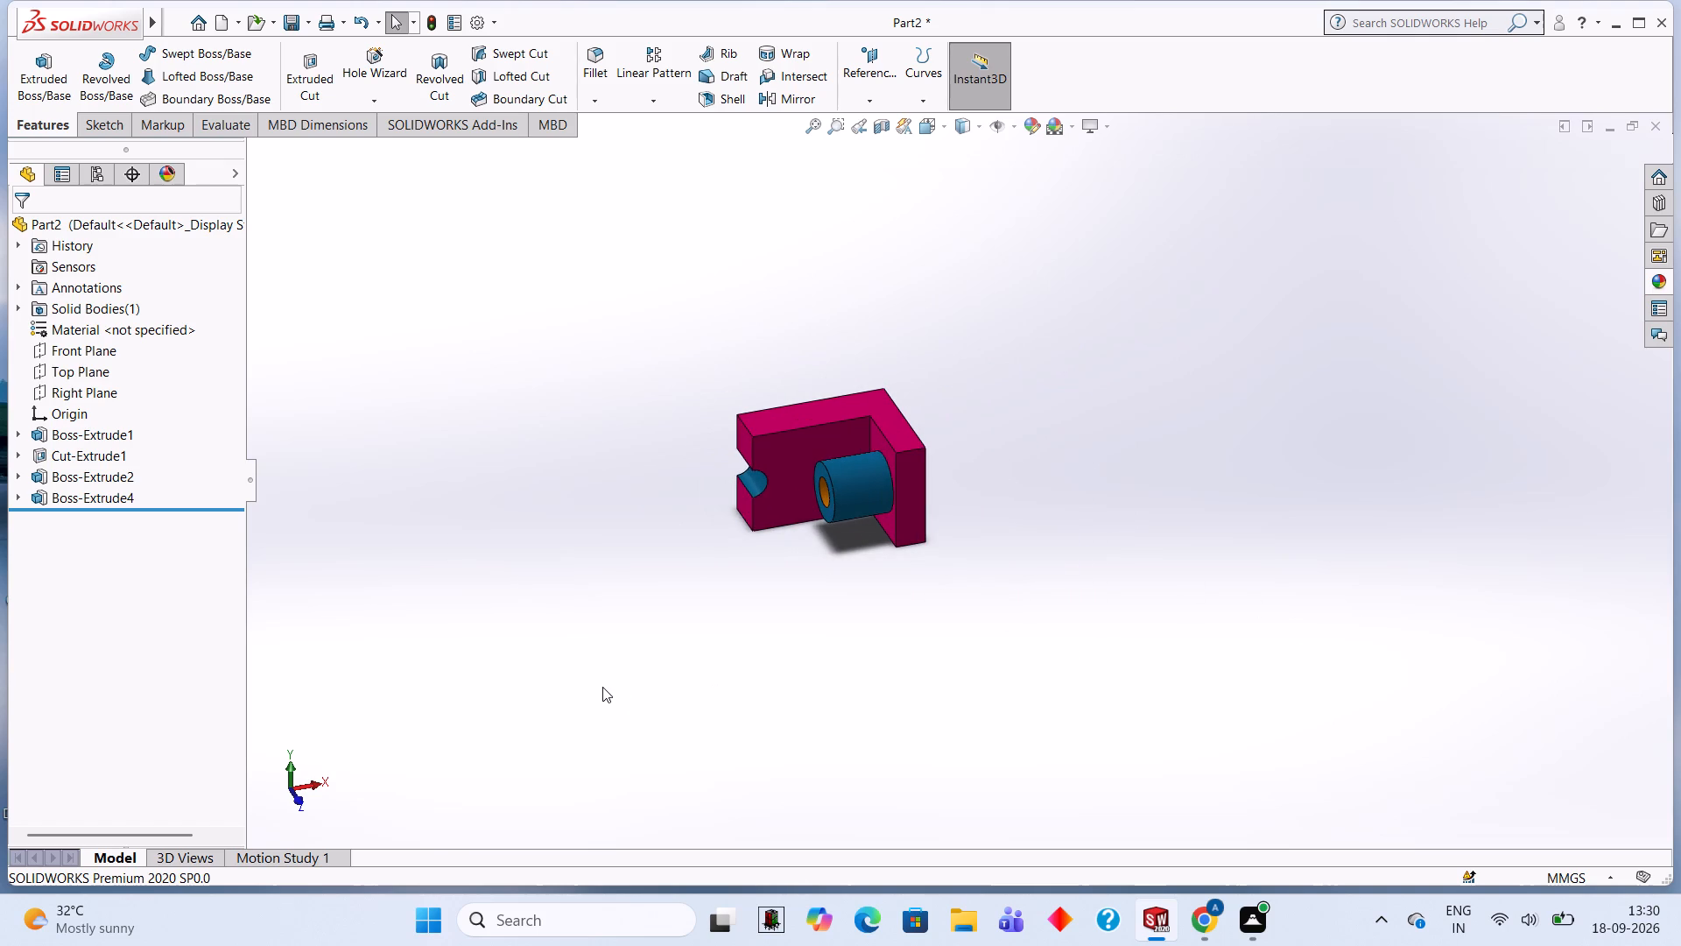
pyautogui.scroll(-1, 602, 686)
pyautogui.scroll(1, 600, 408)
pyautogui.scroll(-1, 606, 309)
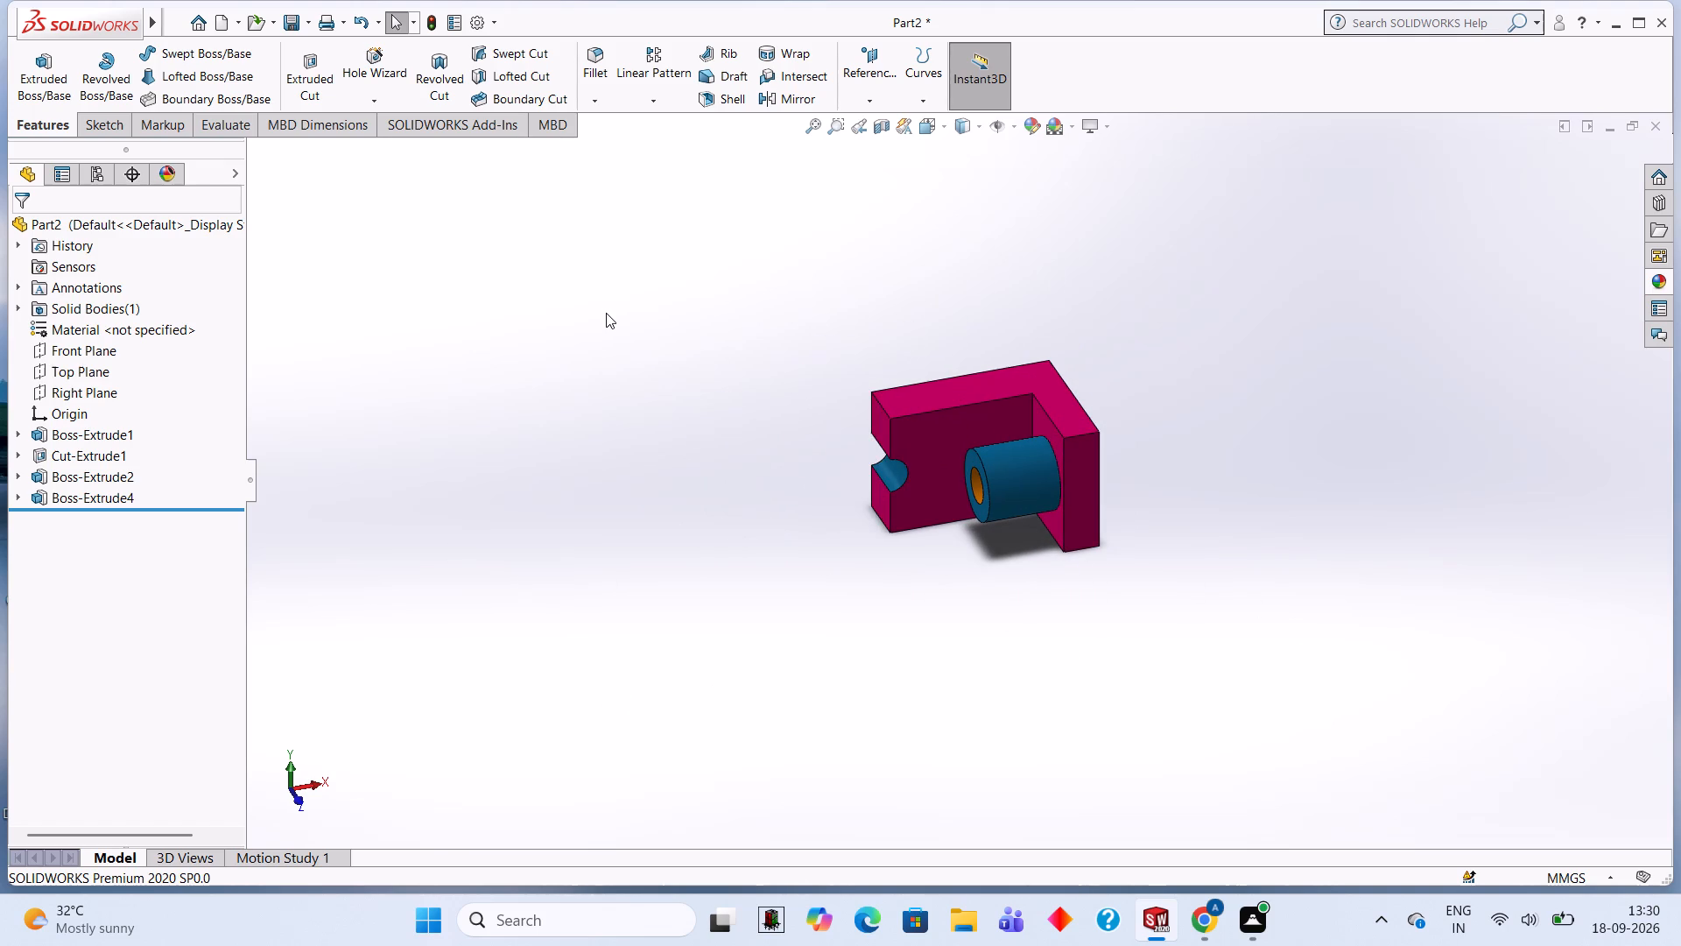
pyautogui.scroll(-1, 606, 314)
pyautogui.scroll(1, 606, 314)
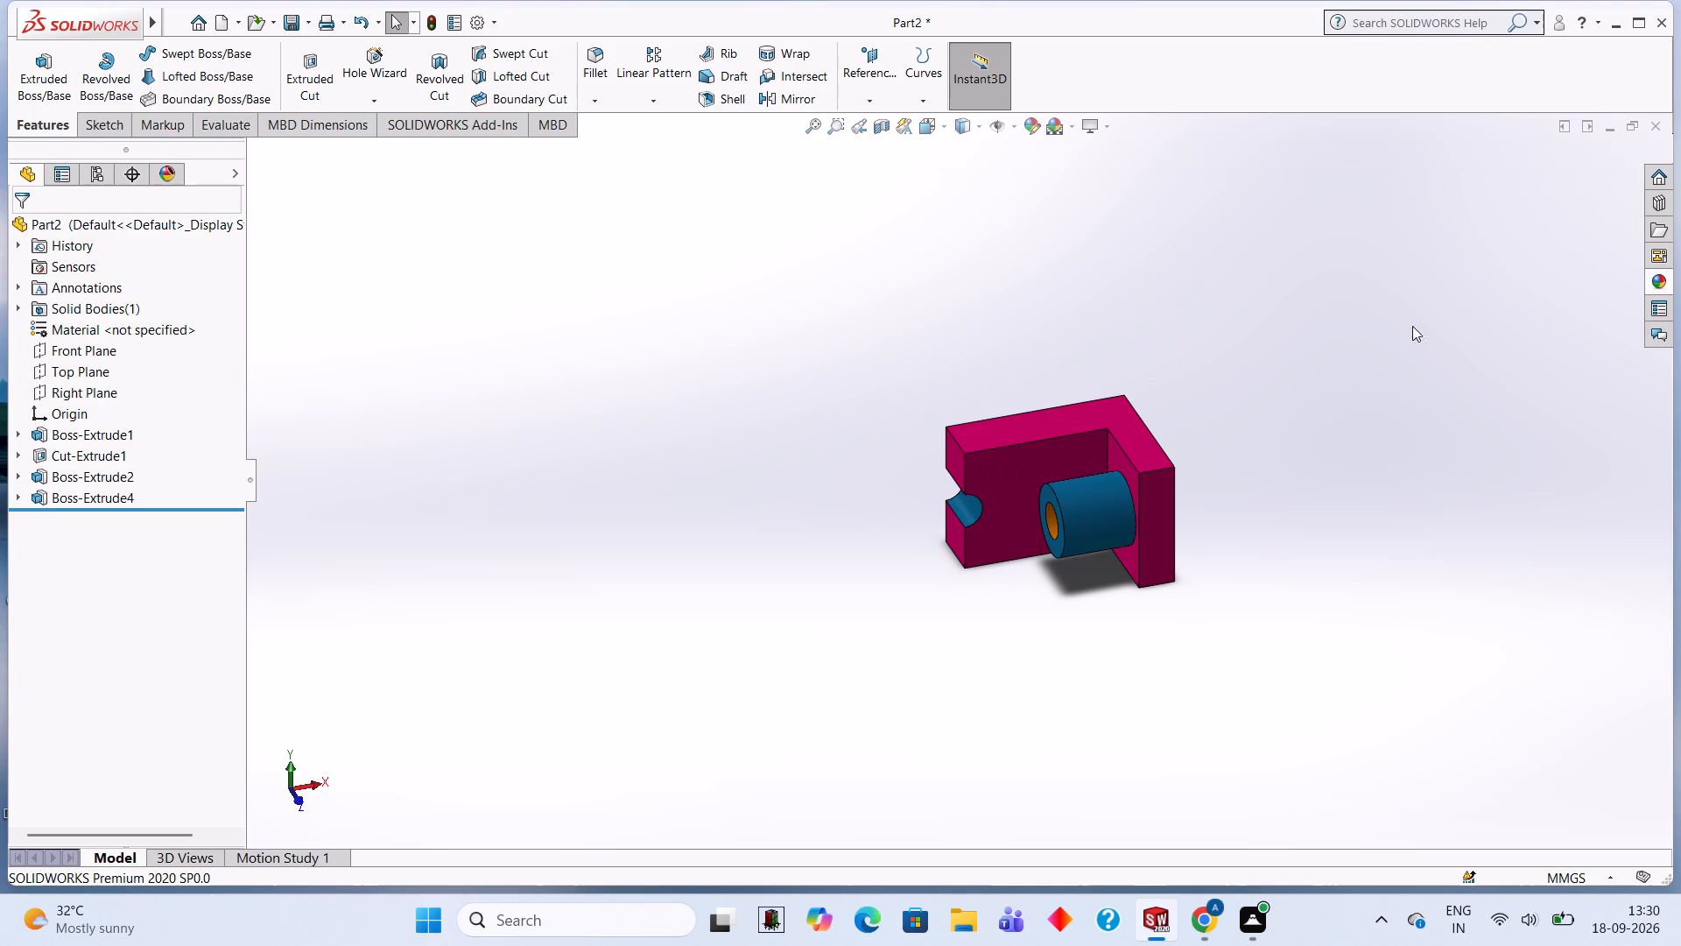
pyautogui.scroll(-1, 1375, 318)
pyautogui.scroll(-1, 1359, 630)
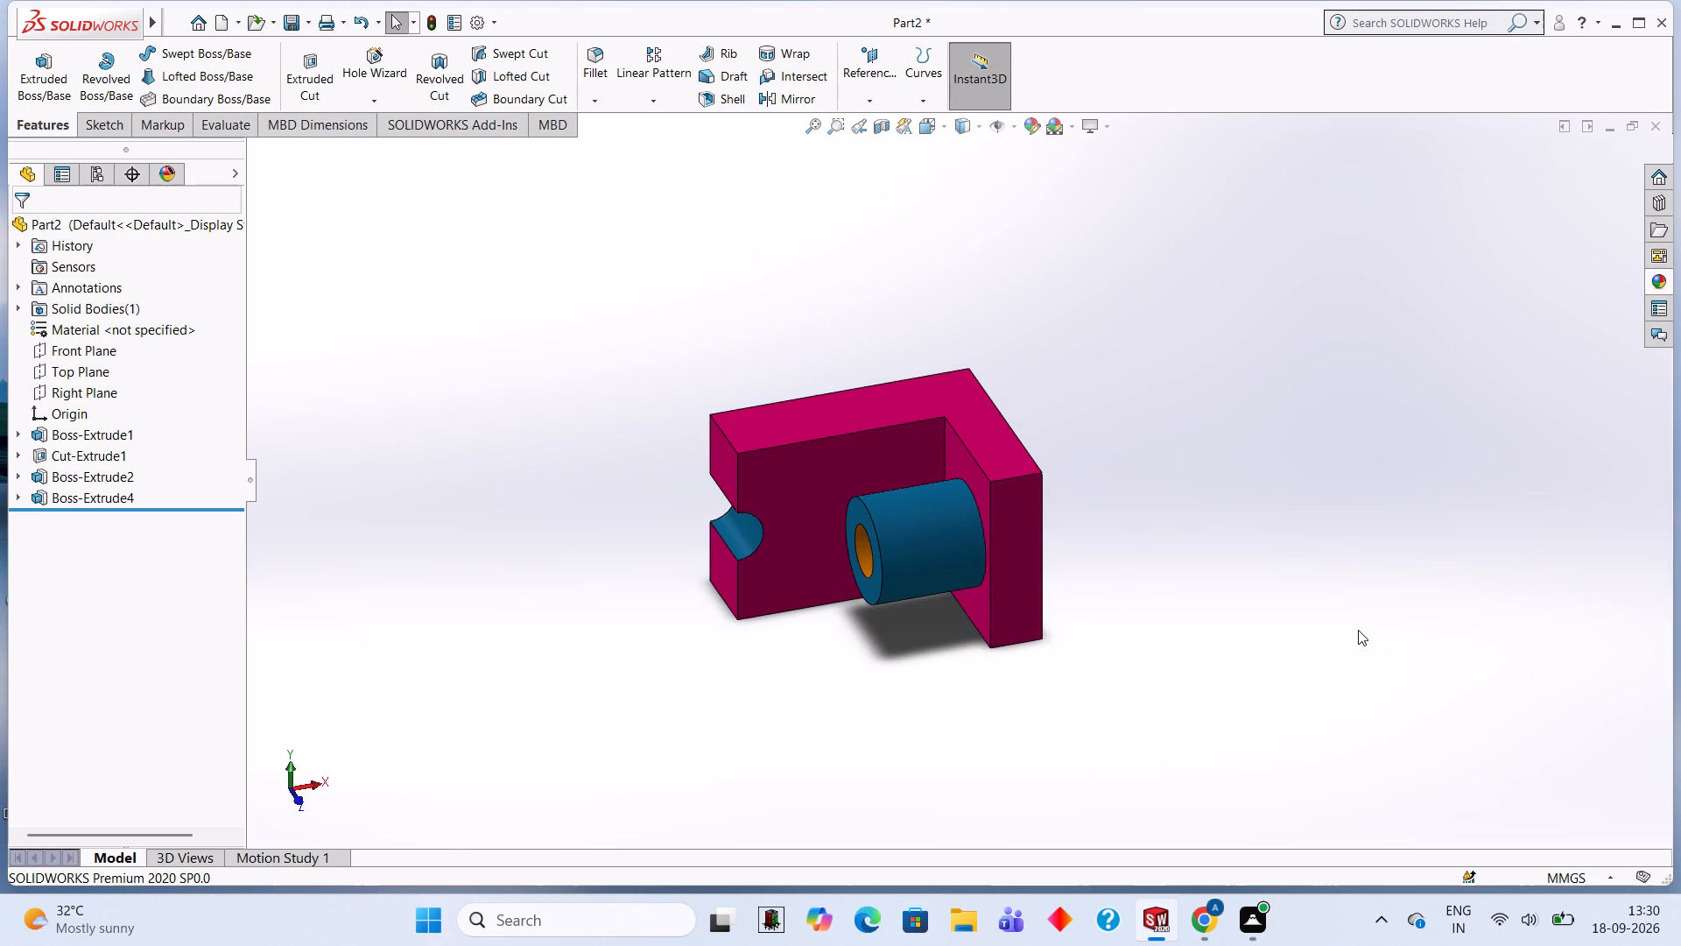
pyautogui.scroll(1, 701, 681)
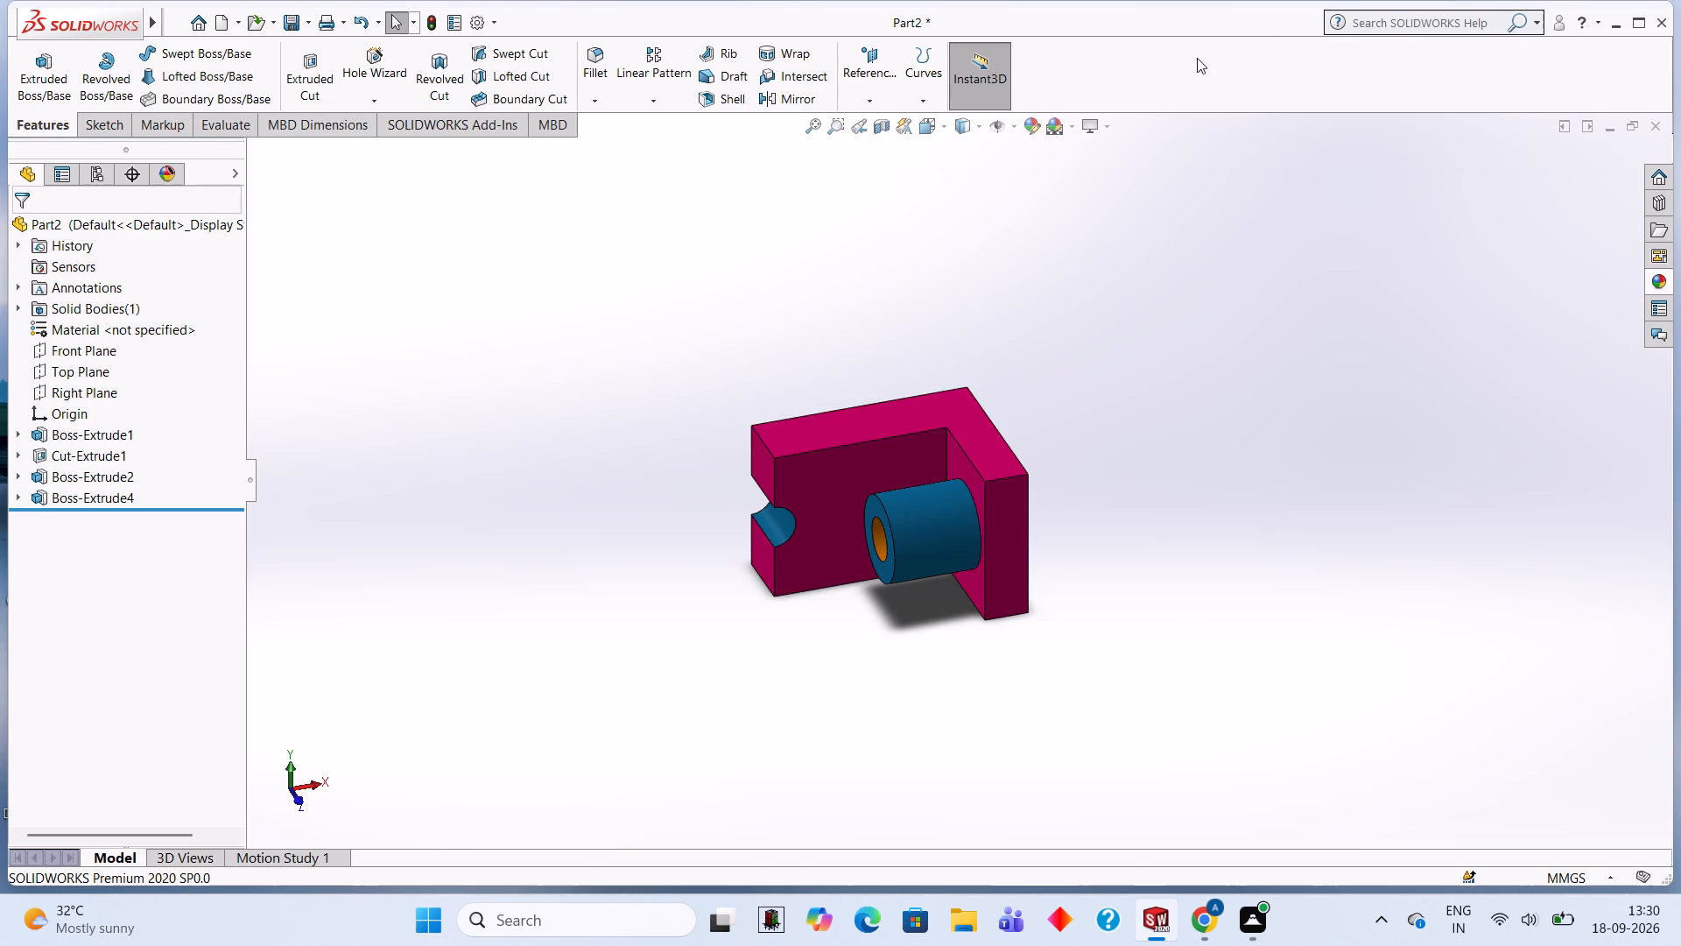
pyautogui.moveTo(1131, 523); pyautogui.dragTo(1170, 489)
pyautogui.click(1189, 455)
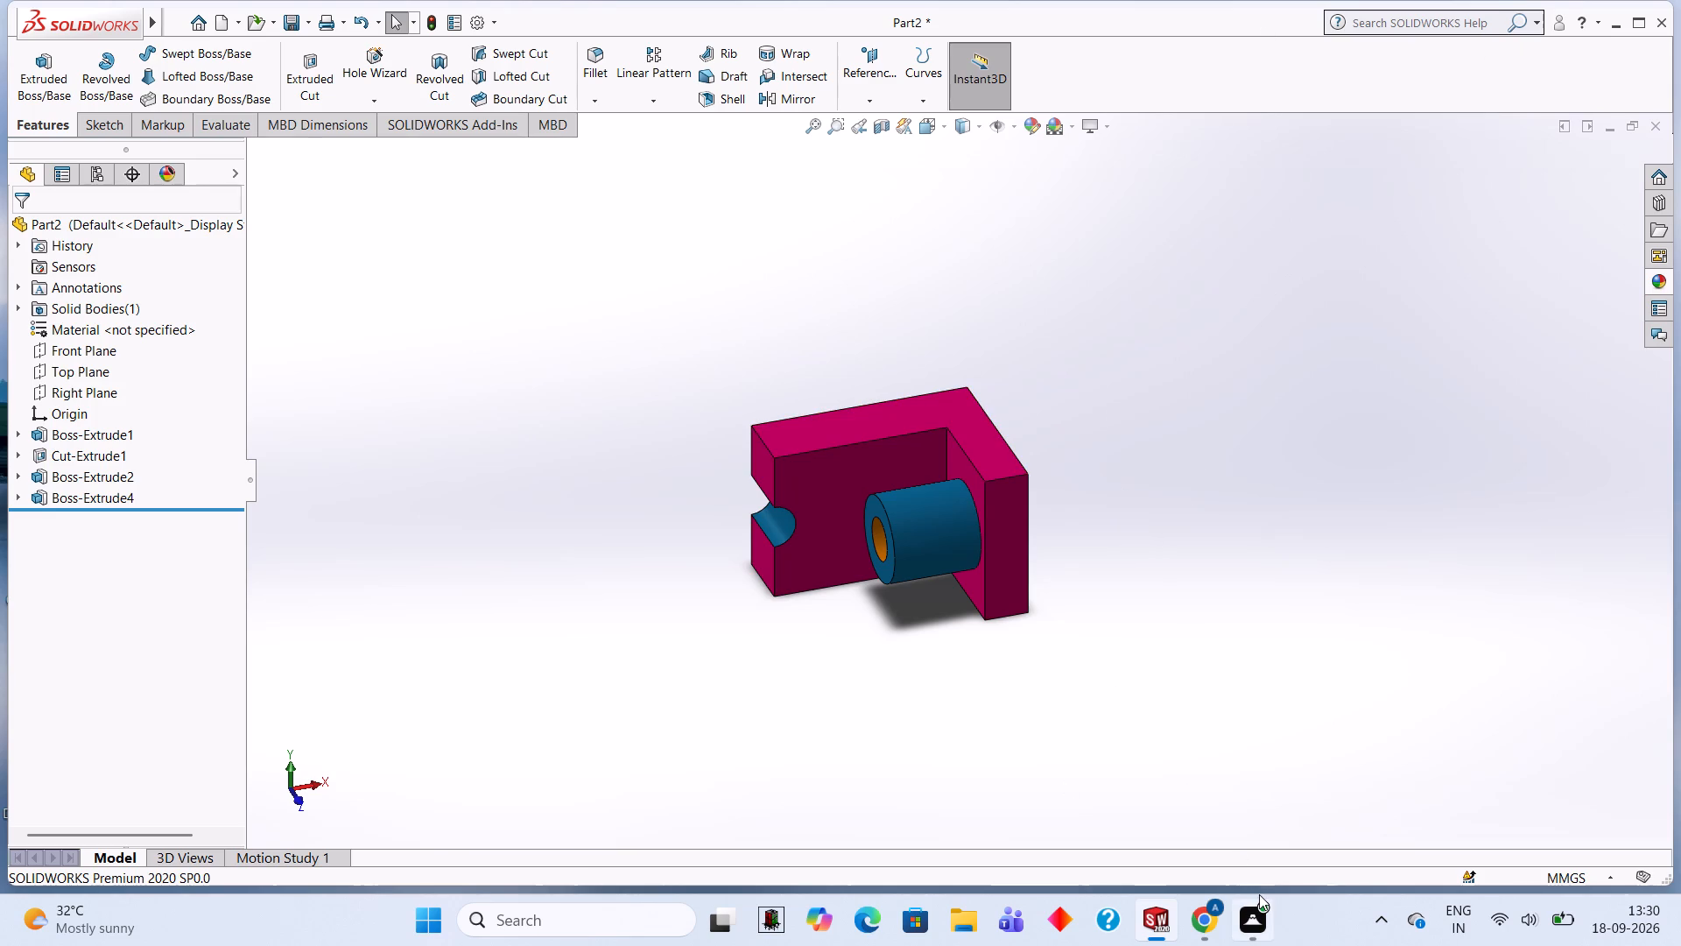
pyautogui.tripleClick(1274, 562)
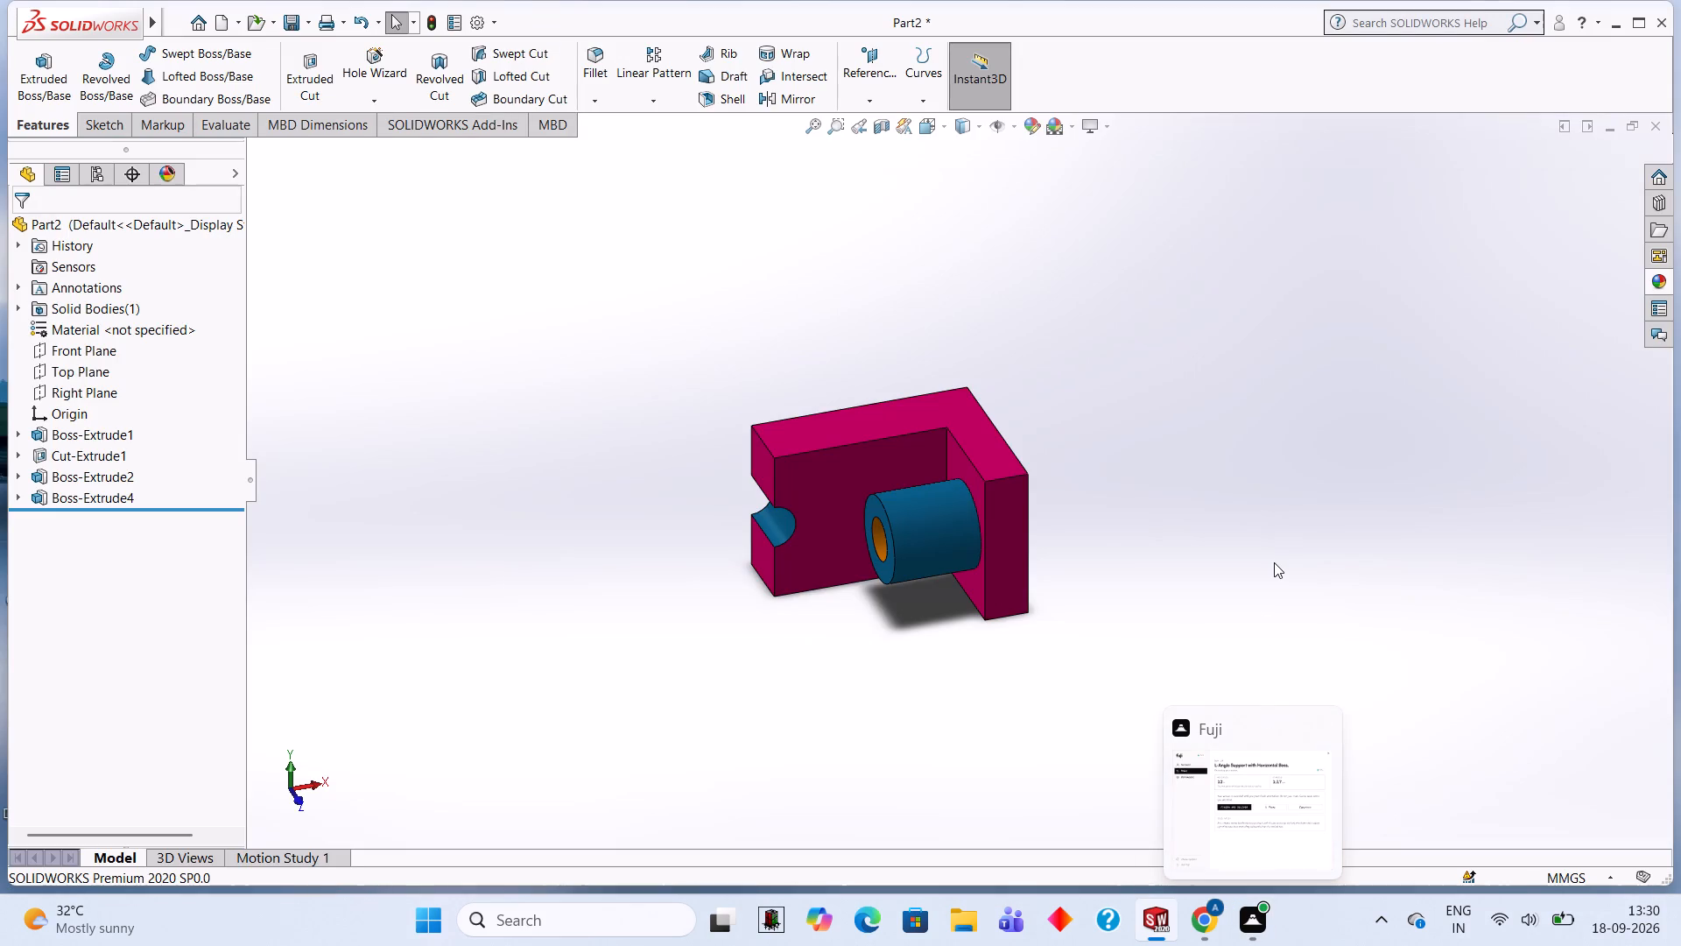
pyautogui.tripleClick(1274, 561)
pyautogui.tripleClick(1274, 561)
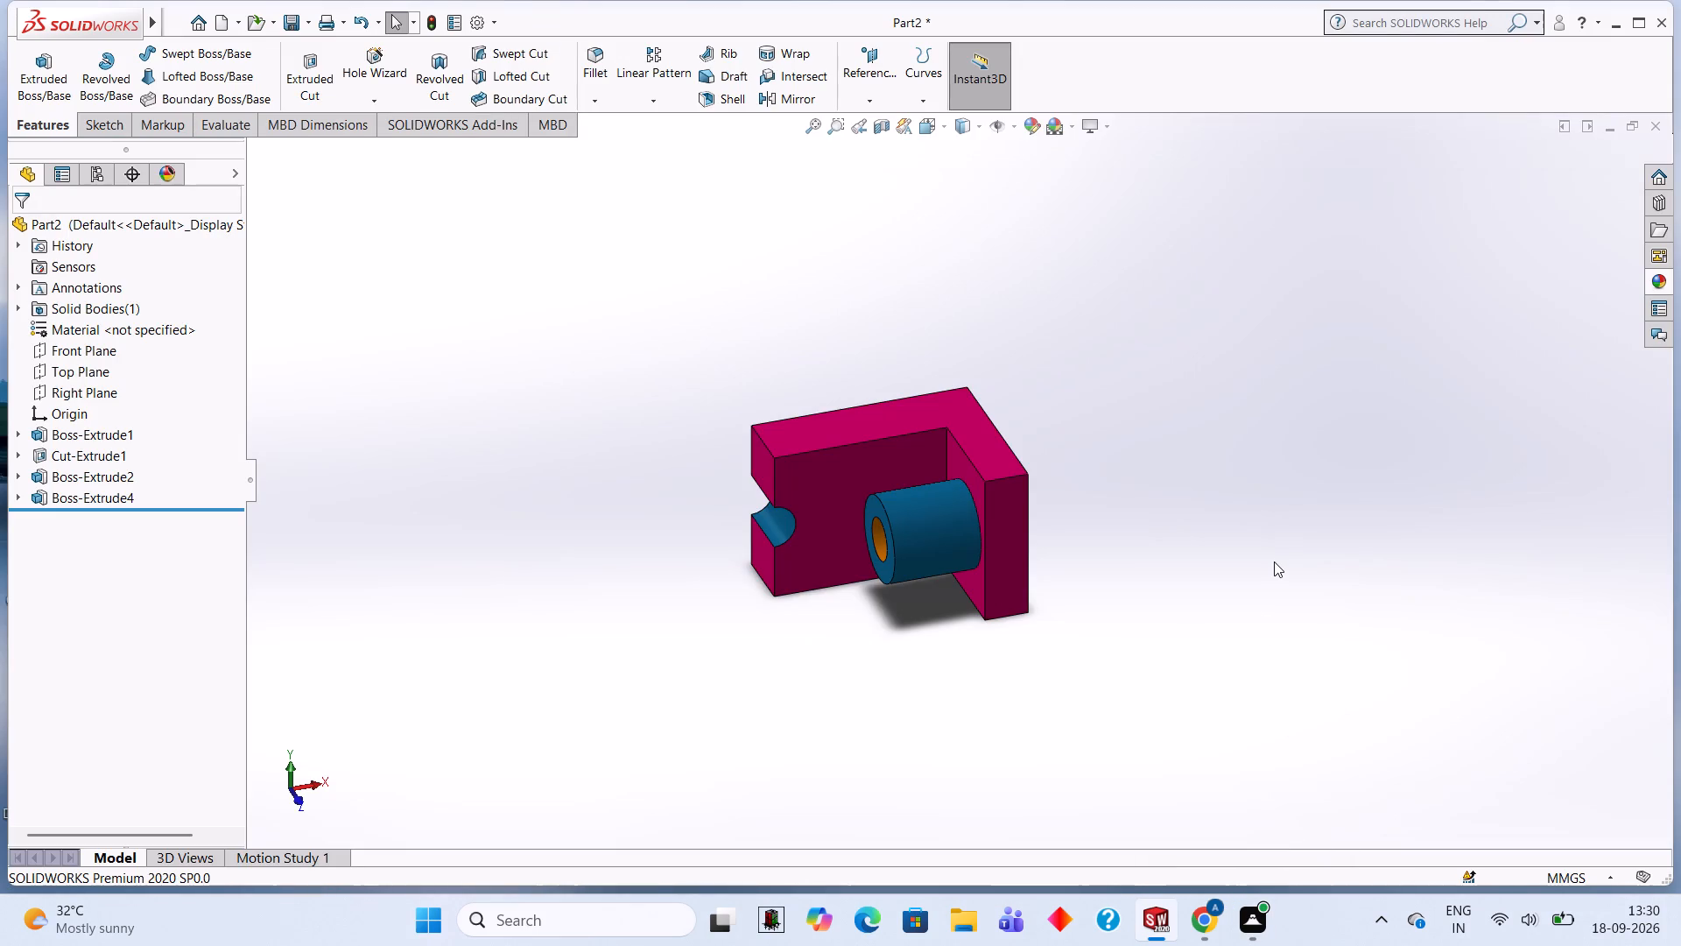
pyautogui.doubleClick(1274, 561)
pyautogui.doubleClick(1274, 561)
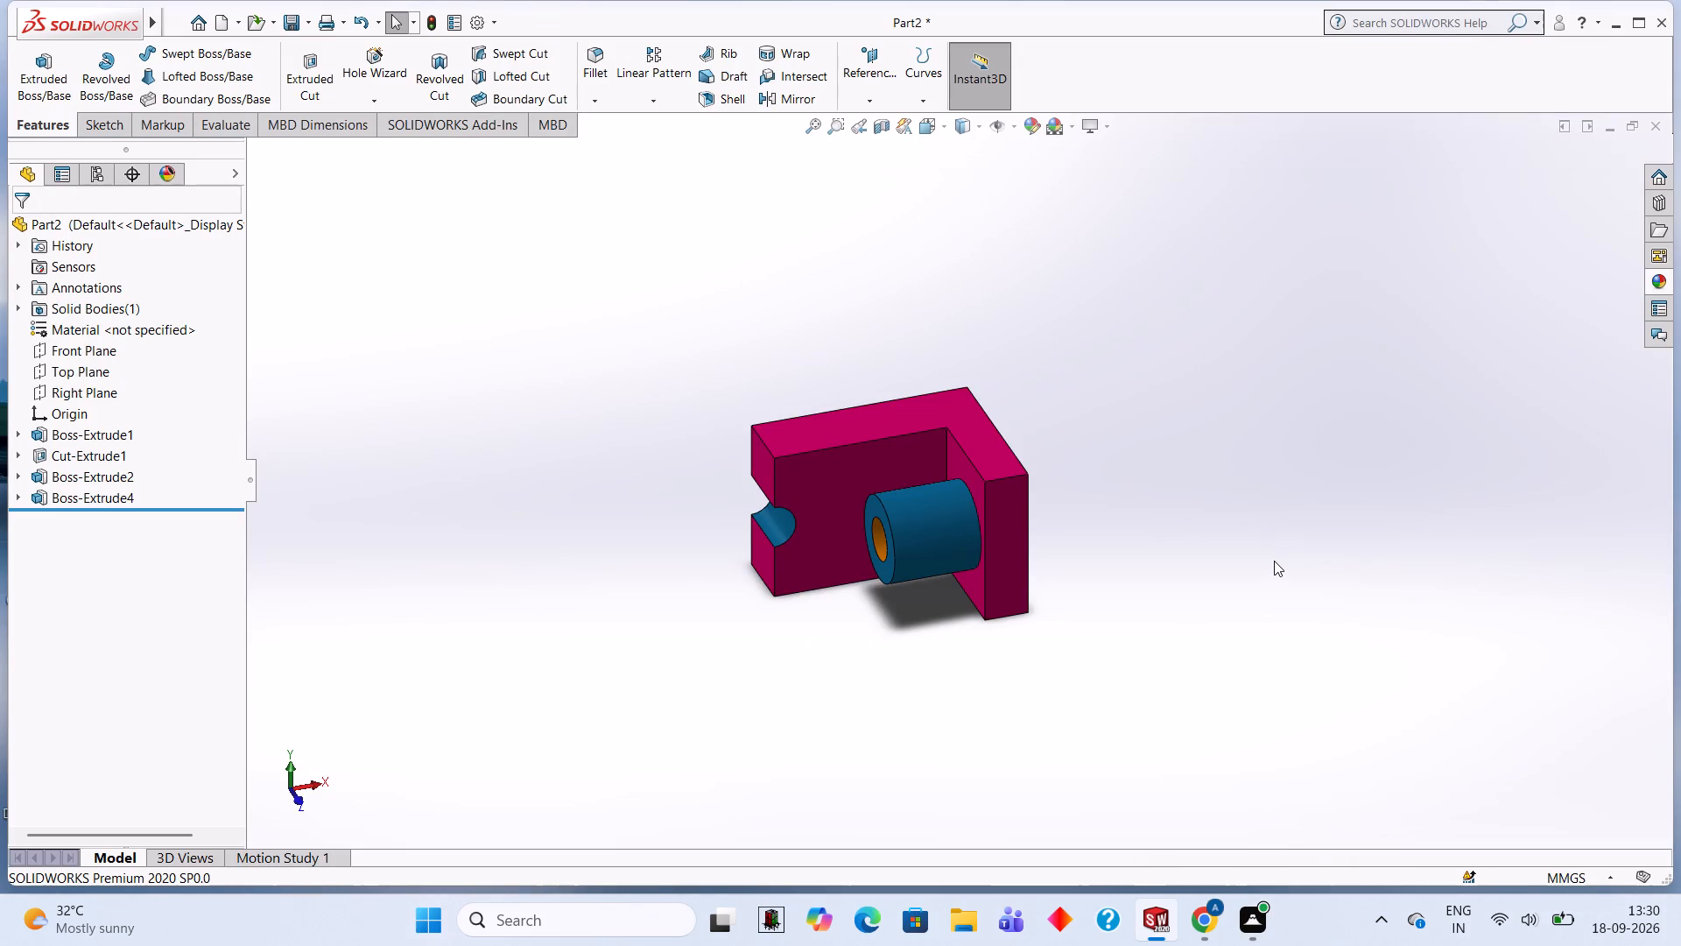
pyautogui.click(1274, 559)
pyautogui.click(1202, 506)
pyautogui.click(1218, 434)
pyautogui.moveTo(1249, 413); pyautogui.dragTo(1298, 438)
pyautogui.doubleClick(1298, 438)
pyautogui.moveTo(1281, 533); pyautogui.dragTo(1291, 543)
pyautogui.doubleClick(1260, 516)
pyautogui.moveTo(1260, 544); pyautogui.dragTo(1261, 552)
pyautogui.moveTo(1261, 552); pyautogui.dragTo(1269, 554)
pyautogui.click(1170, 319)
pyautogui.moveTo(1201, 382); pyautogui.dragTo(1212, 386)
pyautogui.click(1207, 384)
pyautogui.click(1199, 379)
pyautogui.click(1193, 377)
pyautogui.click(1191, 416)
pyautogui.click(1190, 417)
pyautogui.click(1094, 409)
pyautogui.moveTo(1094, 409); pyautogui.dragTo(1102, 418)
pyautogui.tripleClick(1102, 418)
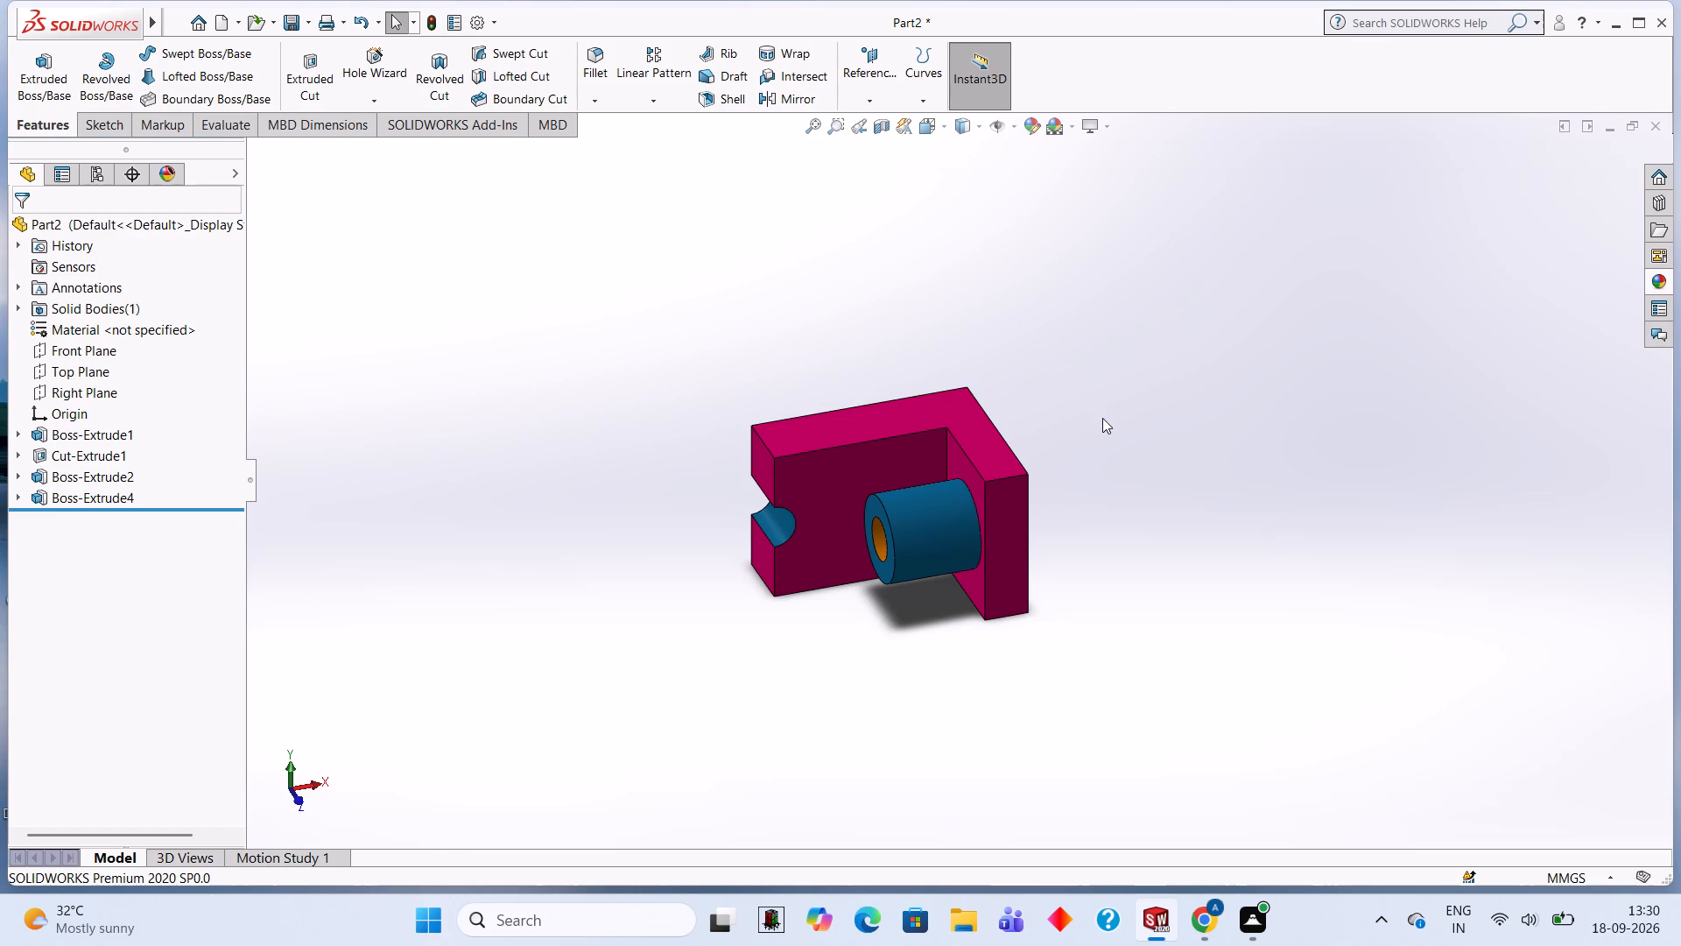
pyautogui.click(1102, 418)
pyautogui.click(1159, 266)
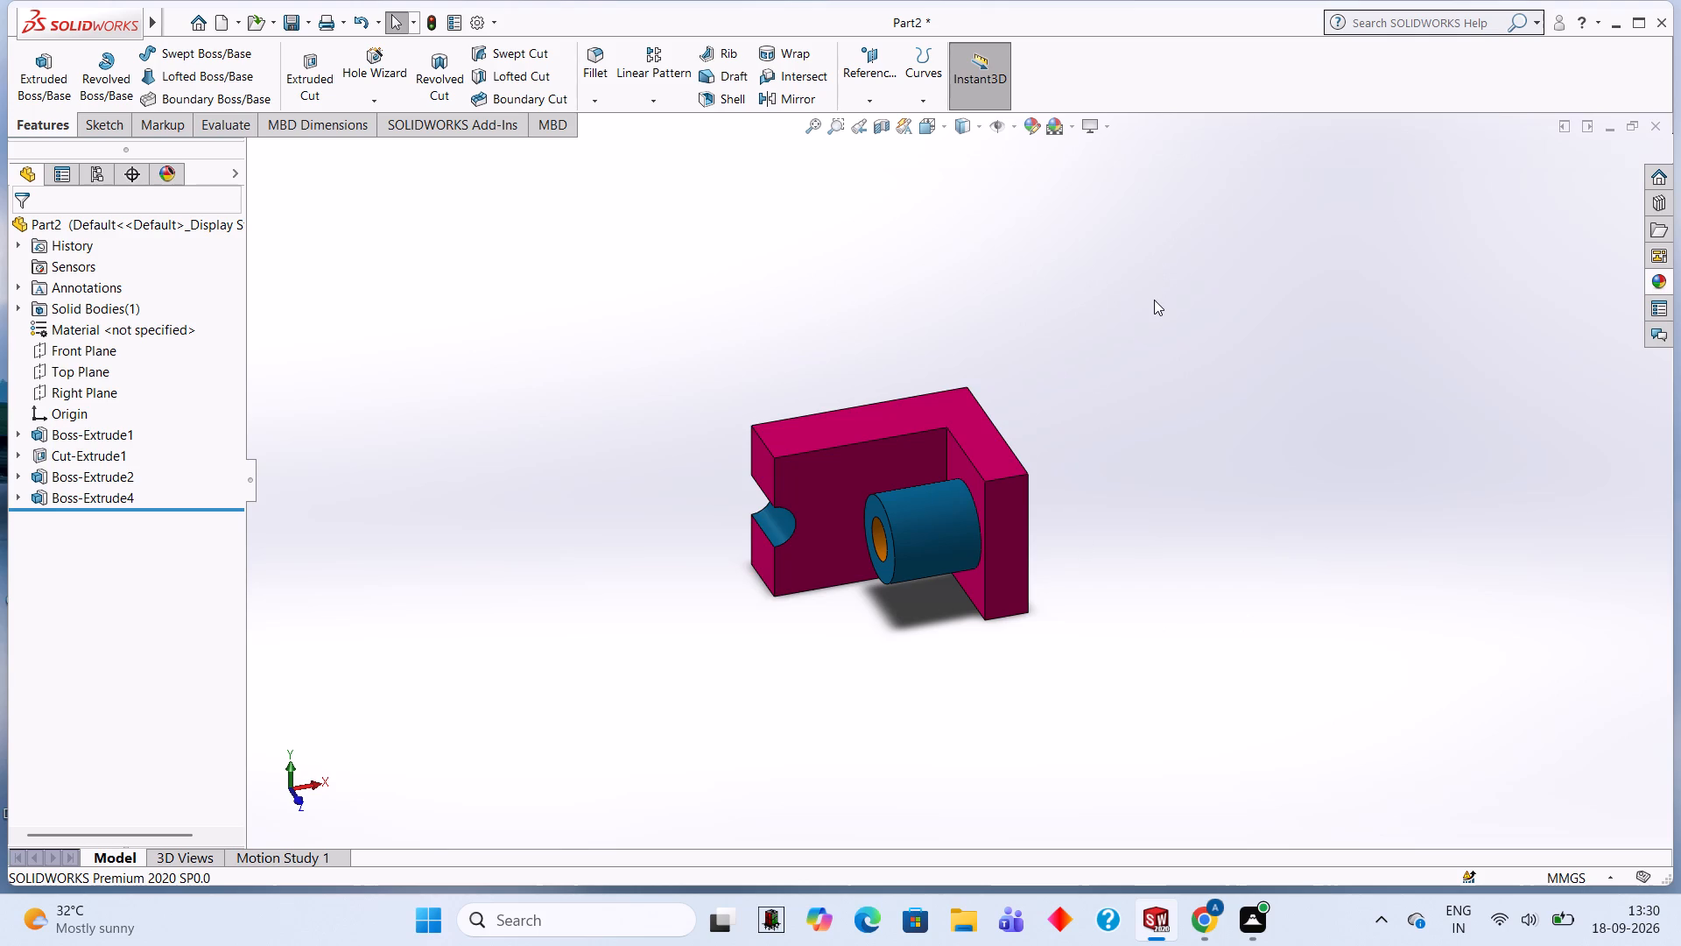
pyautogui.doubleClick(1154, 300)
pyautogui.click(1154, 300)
# Inspect the coloured part from above, below, behind and the front with the Rotate View command.
pyautogui.rightClick(1154, 300)
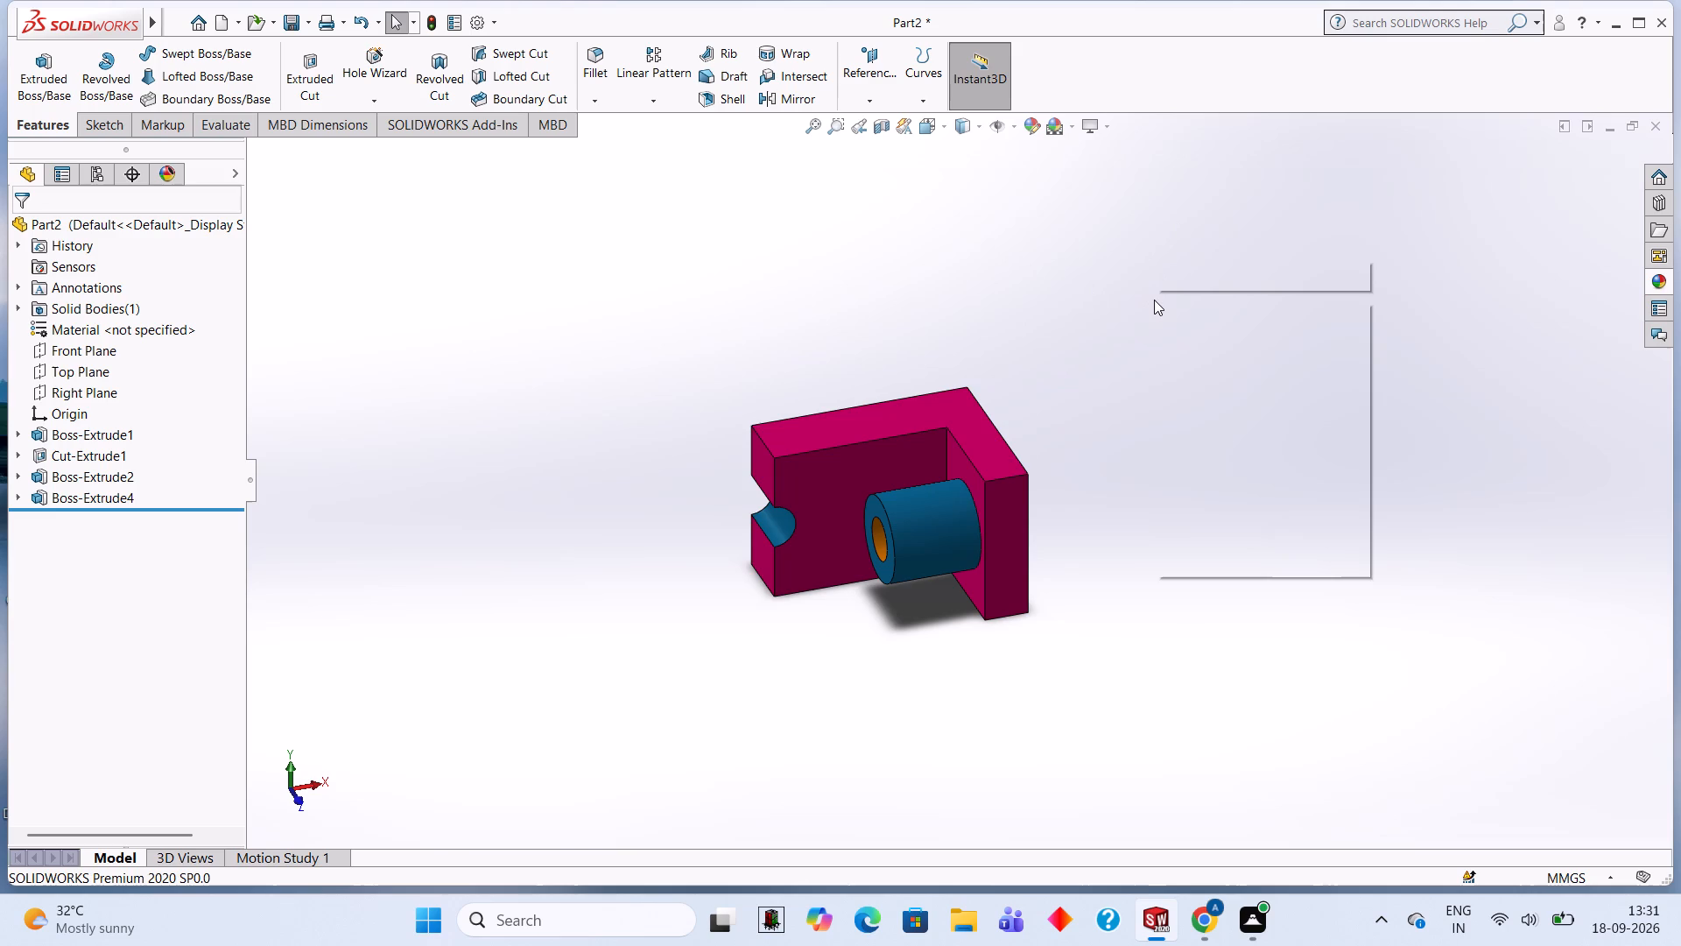
pyautogui.click(1243, 374)
pyautogui.moveTo(1254, 369); pyautogui.dragTo(960, 420)
pyautogui.moveTo(961, 424); pyautogui.dragTo(1282, 520)
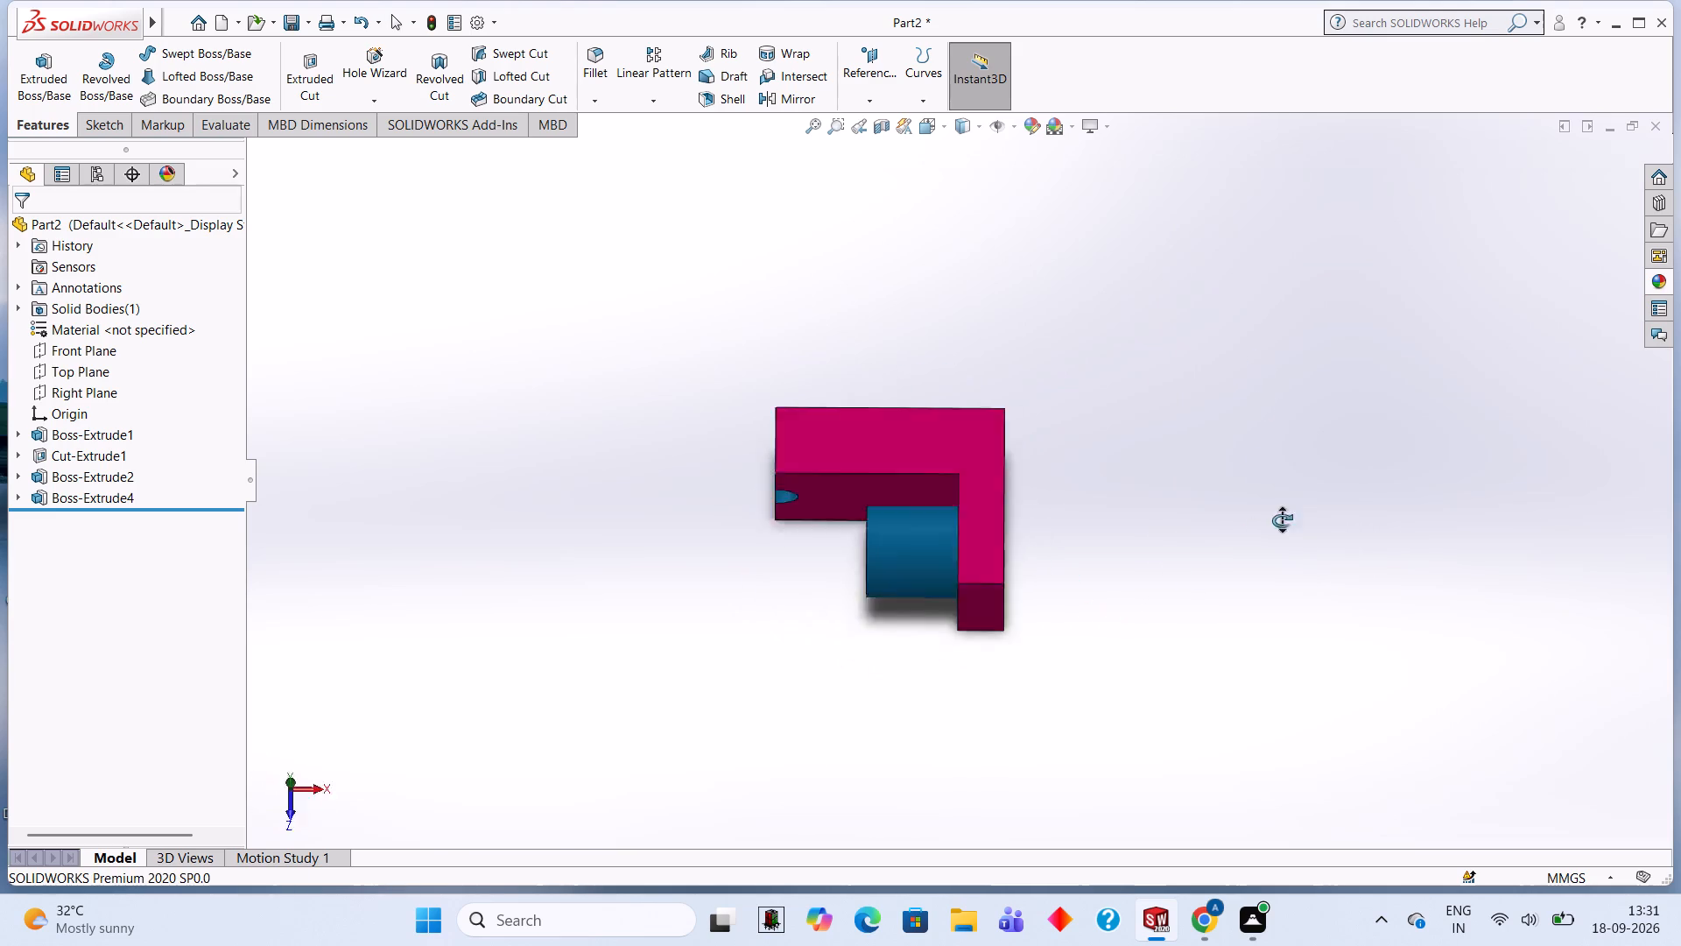
pyautogui.moveTo(1282, 520); pyautogui.dragTo(1246, 307)
pyautogui.moveTo(1152, 548); pyautogui.dragTo(1122, 334)
pyautogui.moveTo(1093, 520); pyautogui.dragTo(1139, 360)
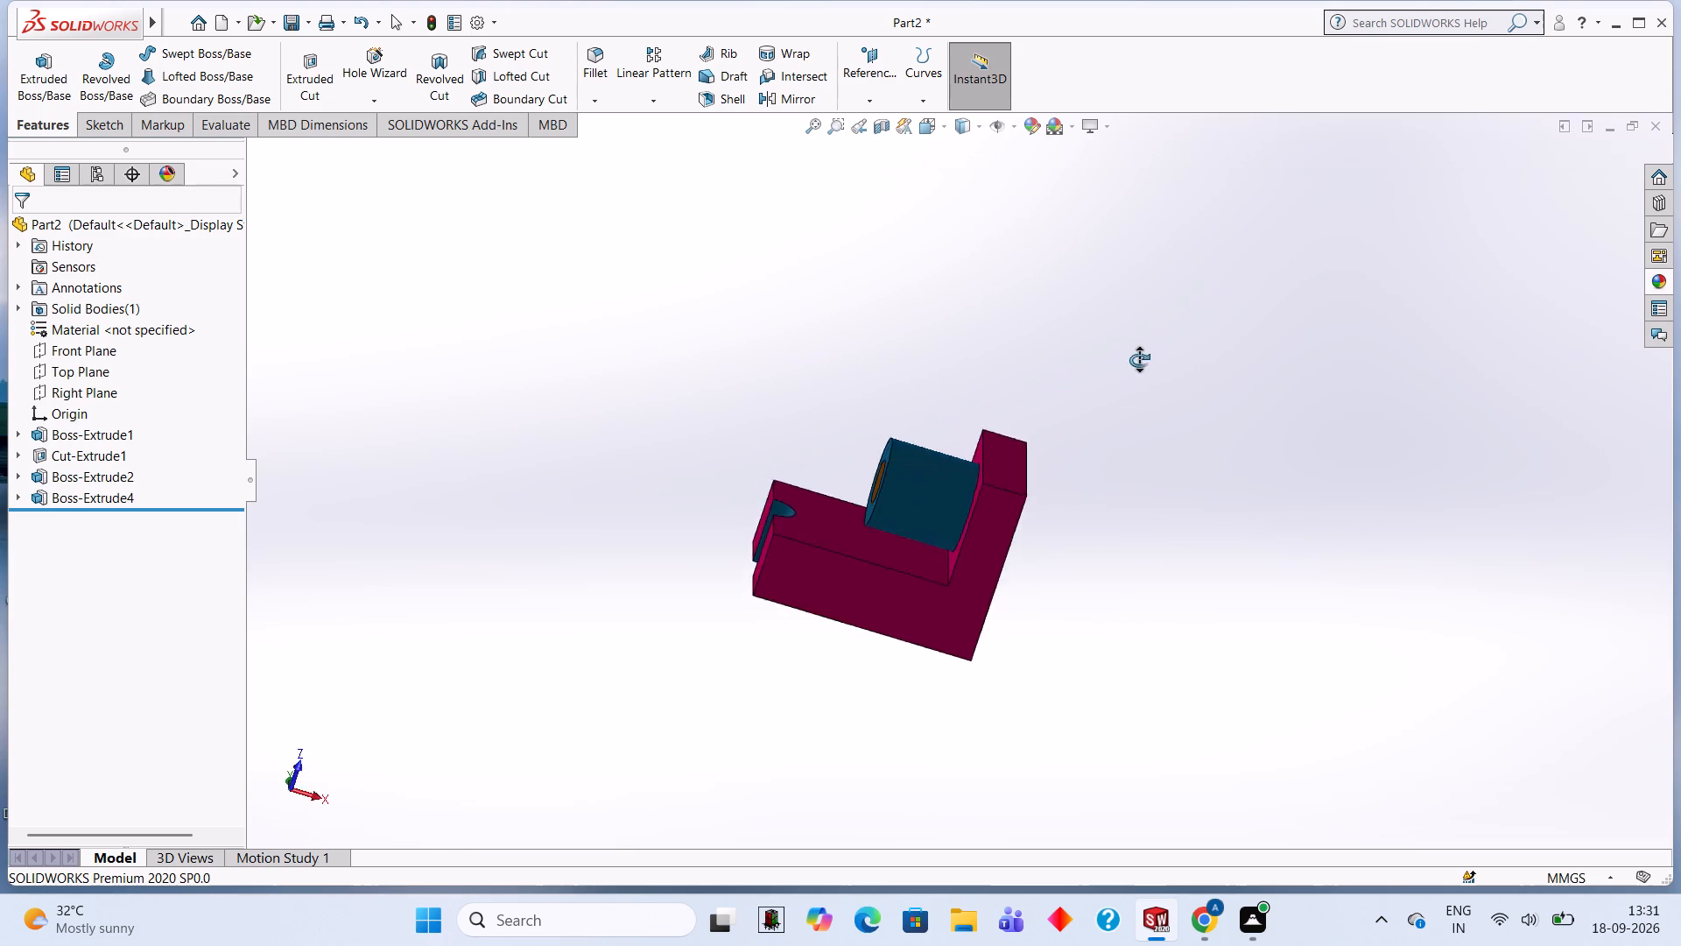
pyautogui.moveTo(1139, 360); pyautogui.dragTo(1186, 305)
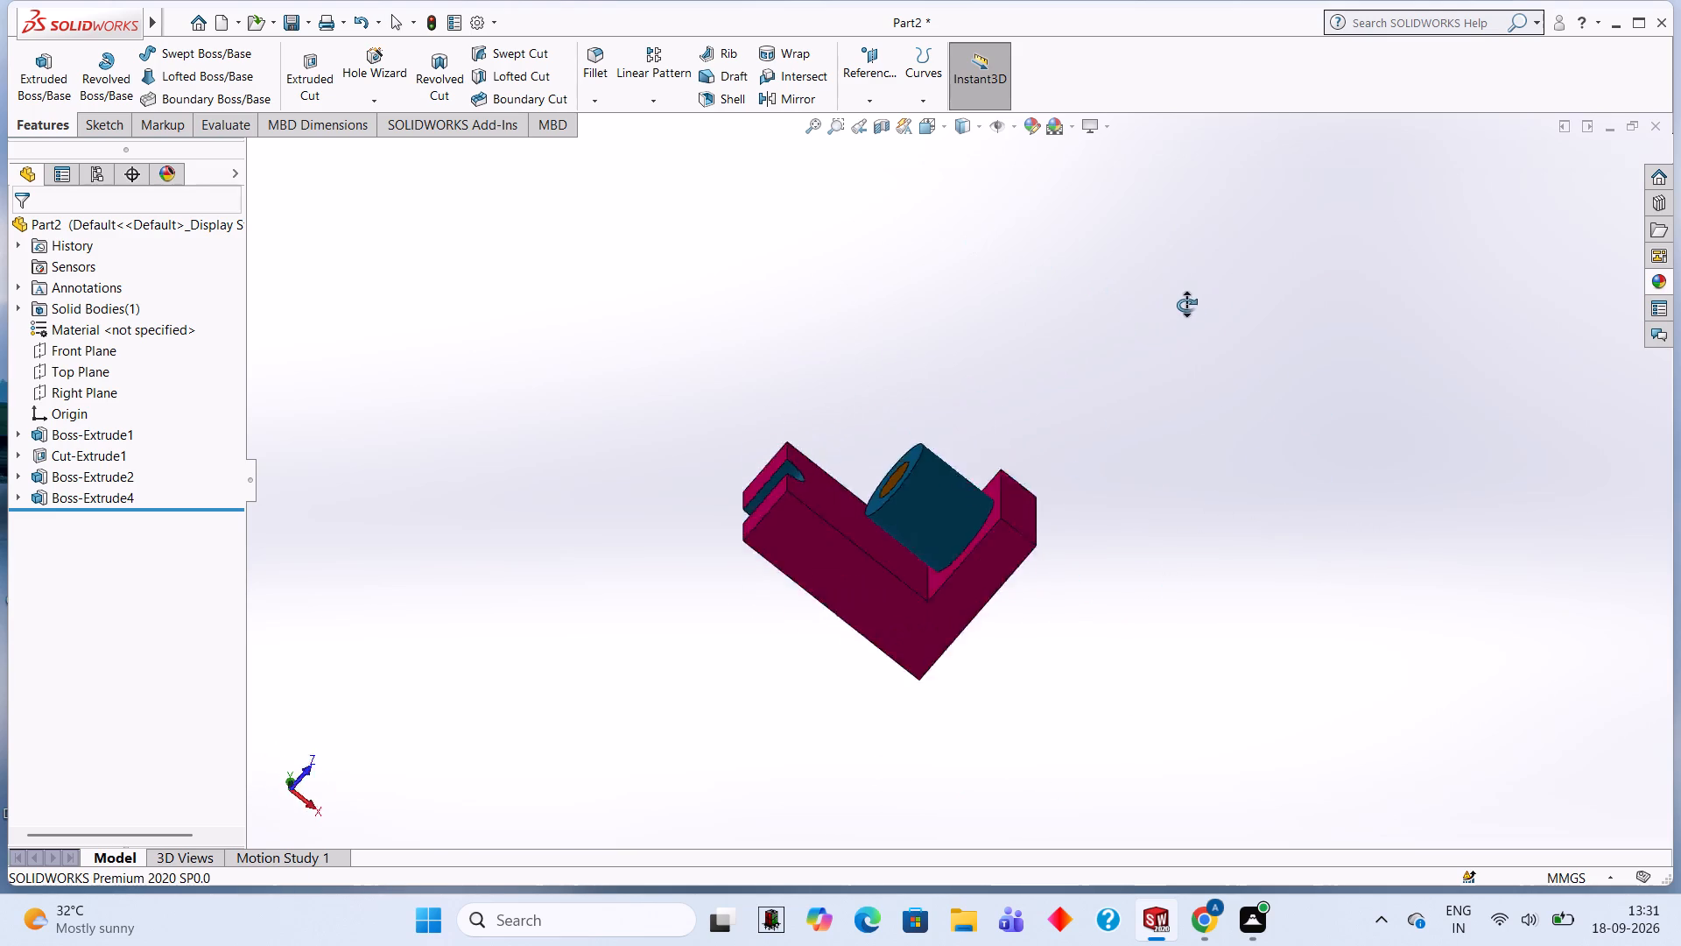
pyautogui.moveTo(1186, 305); pyautogui.dragTo(728, 765)
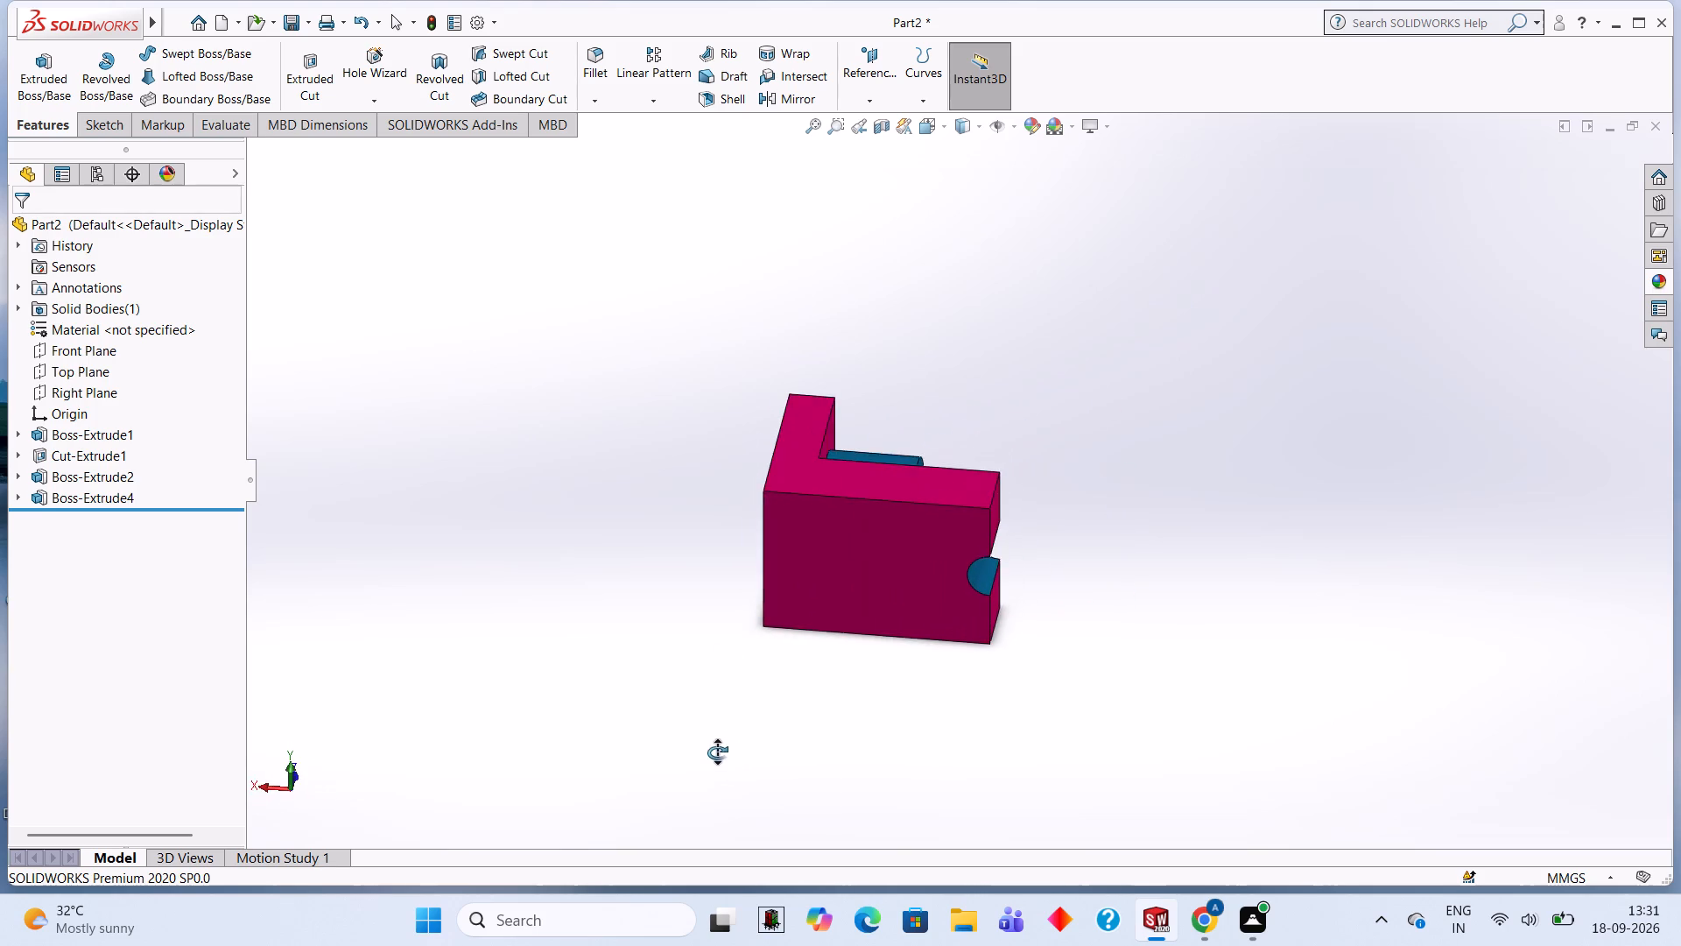
pyautogui.moveTo(755, 371); pyautogui.dragTo(763, 789)
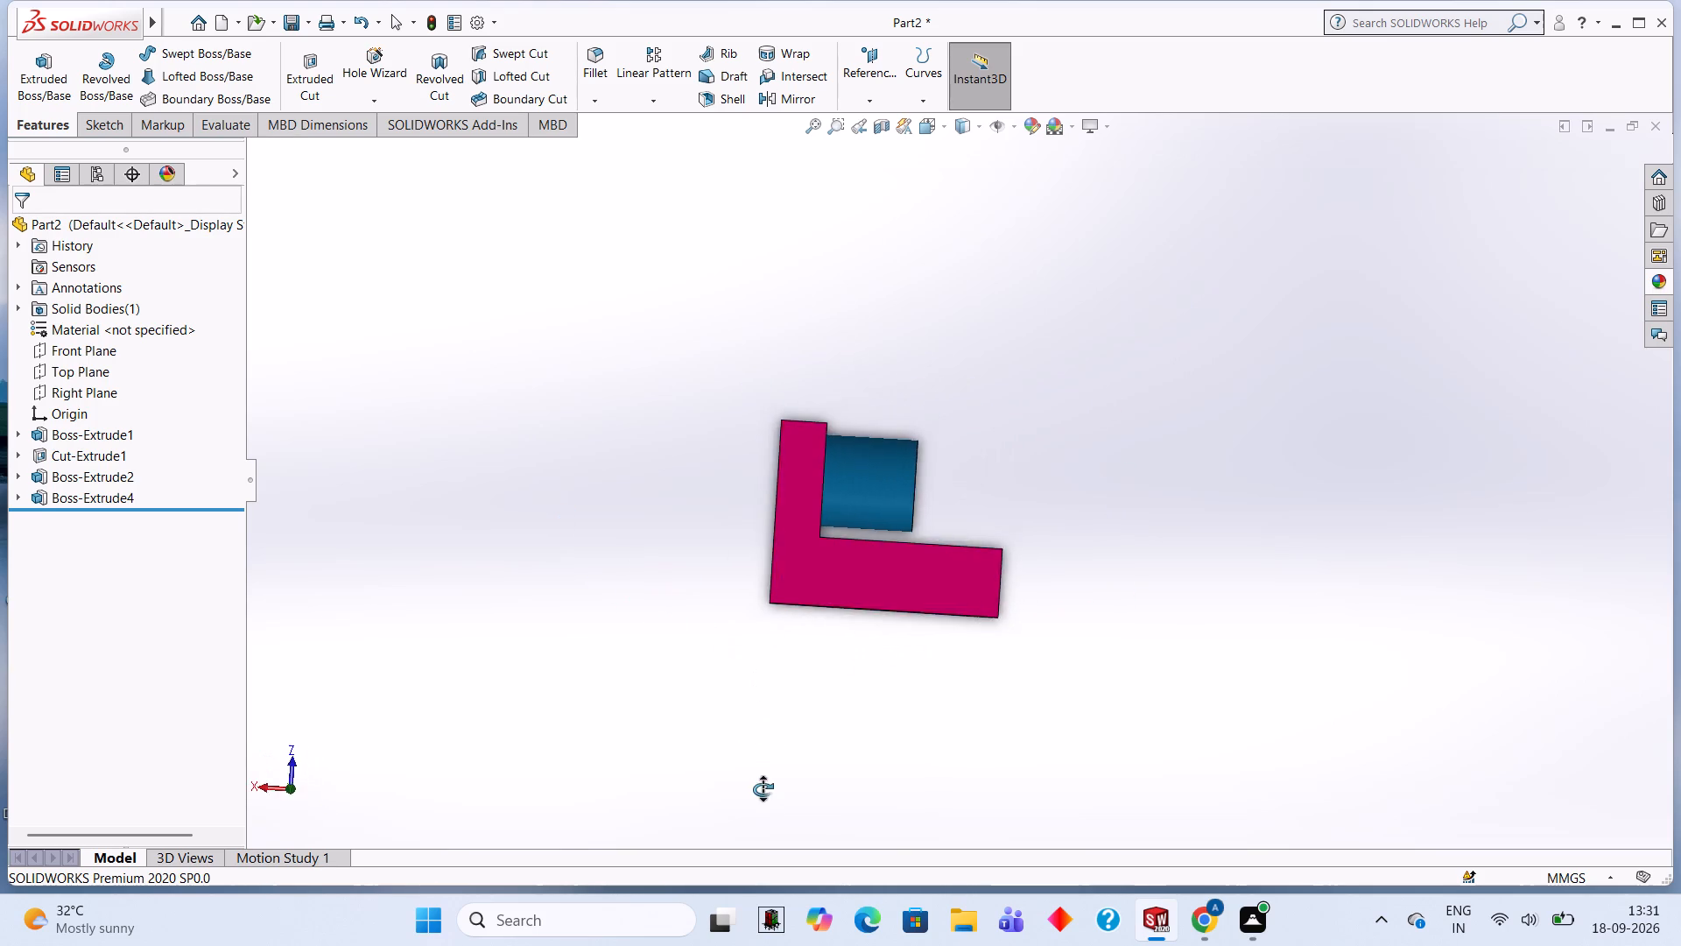
pyautogui.moveTo(763, 789); pyautogui.dragTo(756, 792)
pyautogui.moveTo(911, 472); pyautogui.dragTo(599, 295)
pyautogui.moveTo(865, 442); pyautogui.dragTo(872, 328)
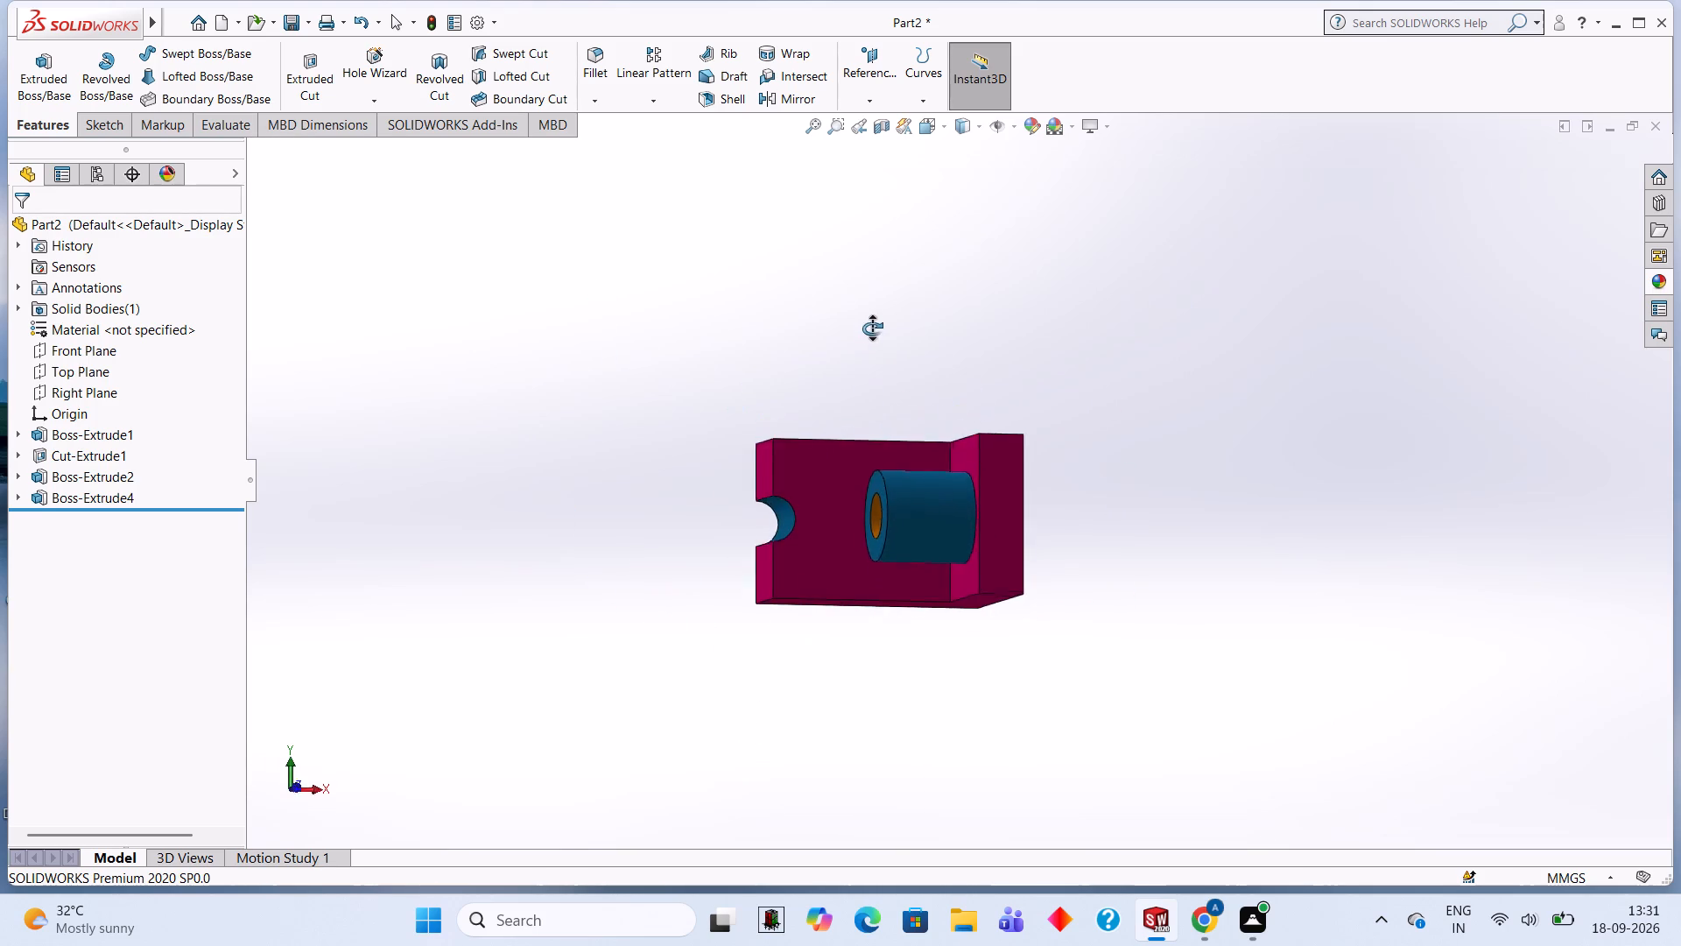
pyautogui.moveTo(872, 328); pyautogui.dragTo(888, 232)
pyautogui.moveTo(902, 430); pyautogui.dragTo(913, 314)
pyautogui.moveTo(904, 311); pyautogui.dragTo(861, 312)
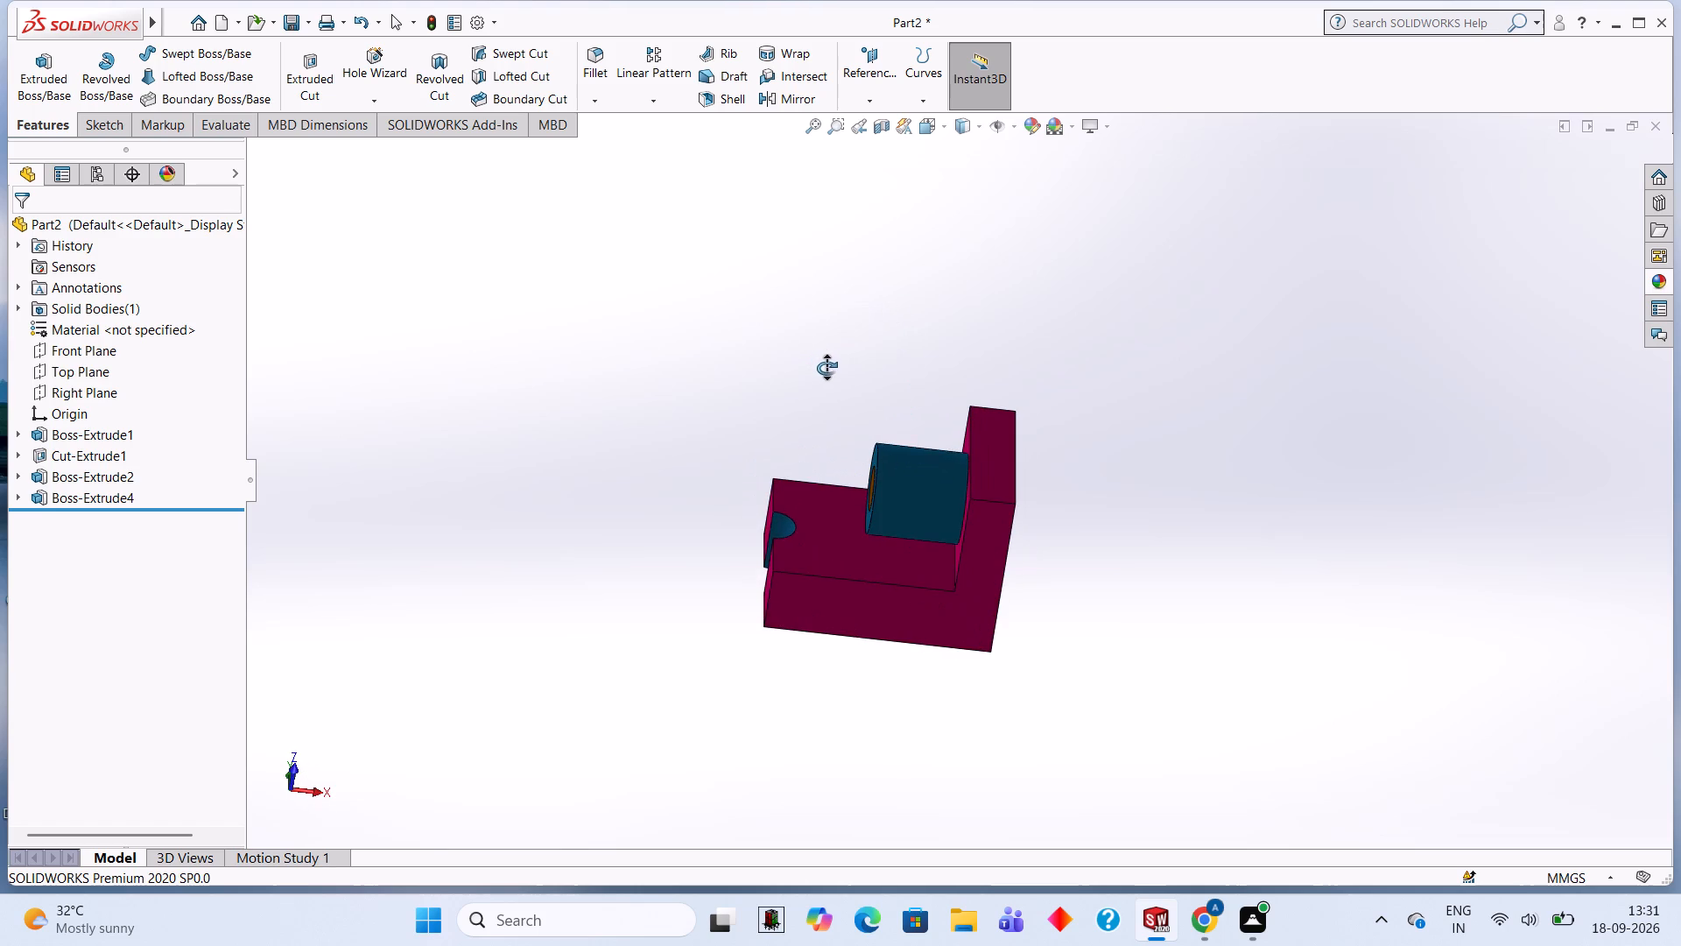
pyautogui.moveTo(829, 370); pyautogui.dragTo(847, 377)
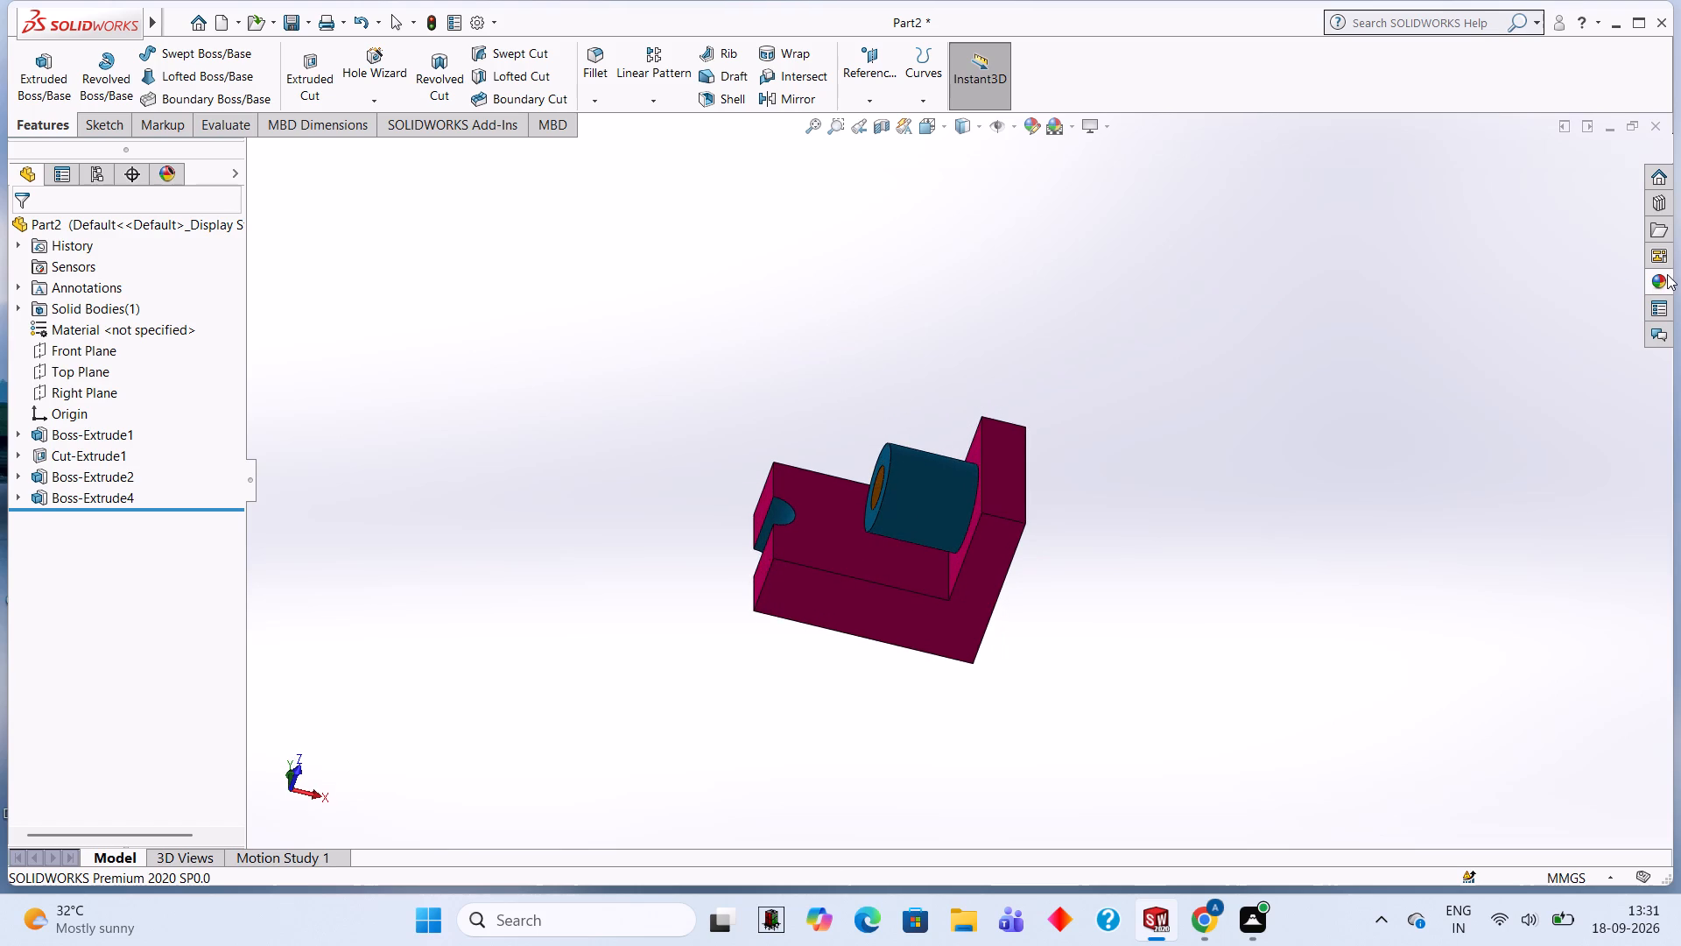
# Apply the solid Yellow appearance to only the L-shaped bottom face of Boss-Extrude1.
pyautogui.click(1664, 273)
pyautogui.moveTo(1486, 681); pyautogui.dragTo(1134, 611)
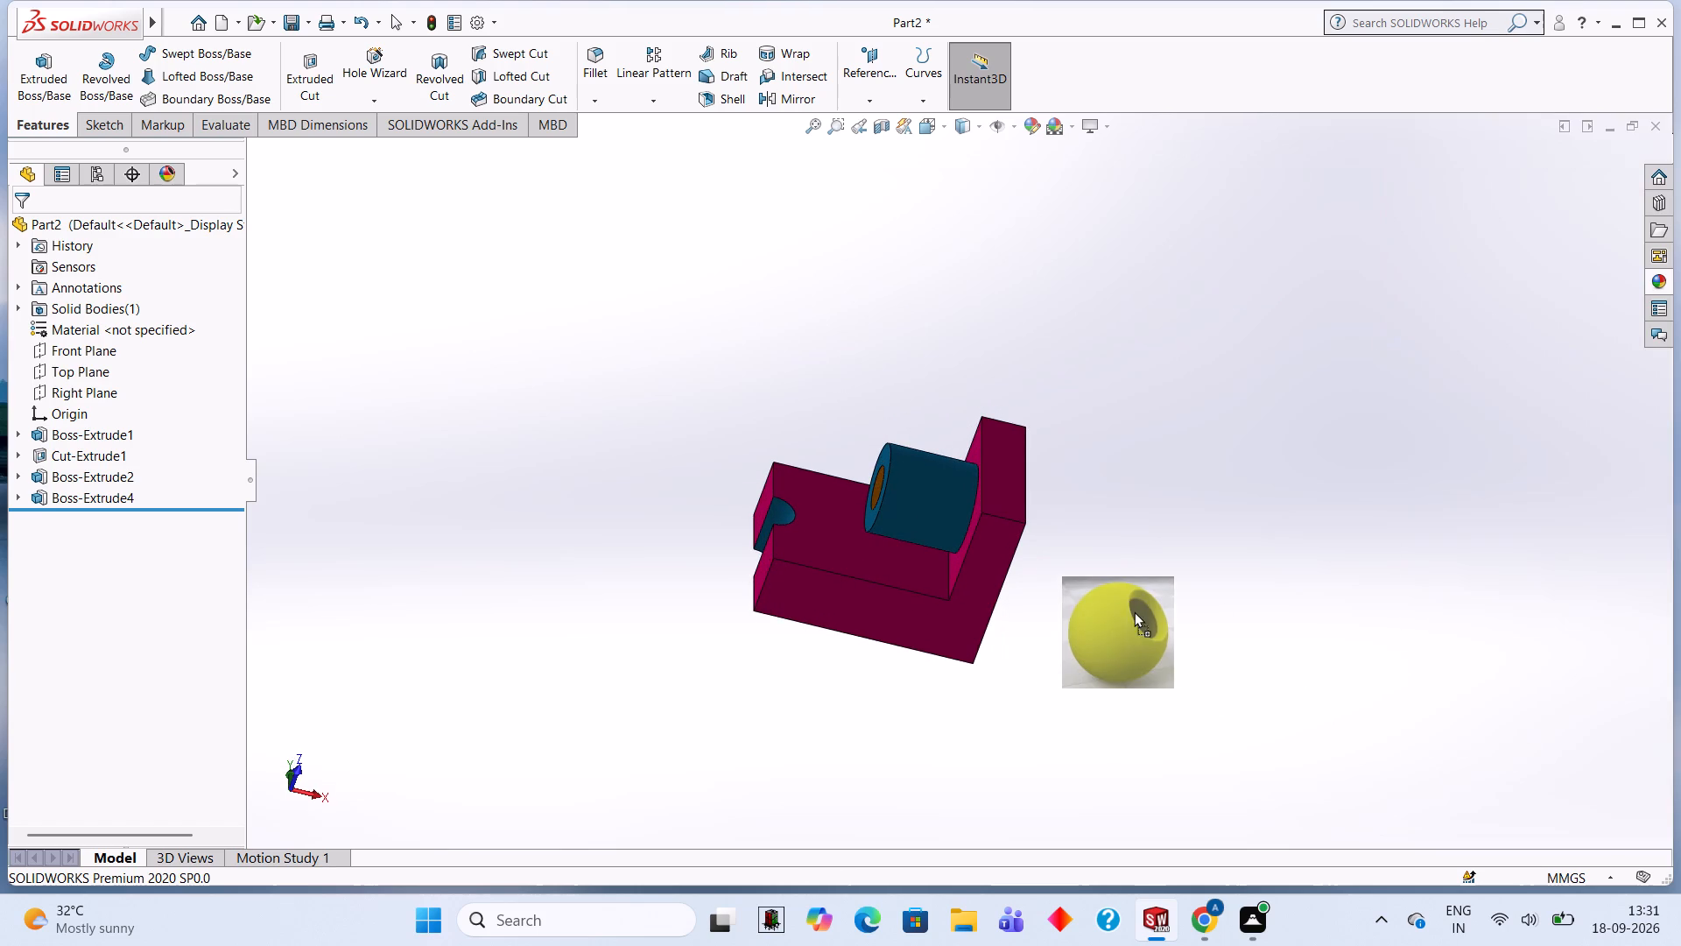
pyautogui.moveTo(1134, 611); pyautogui.dragTo(915, 596)
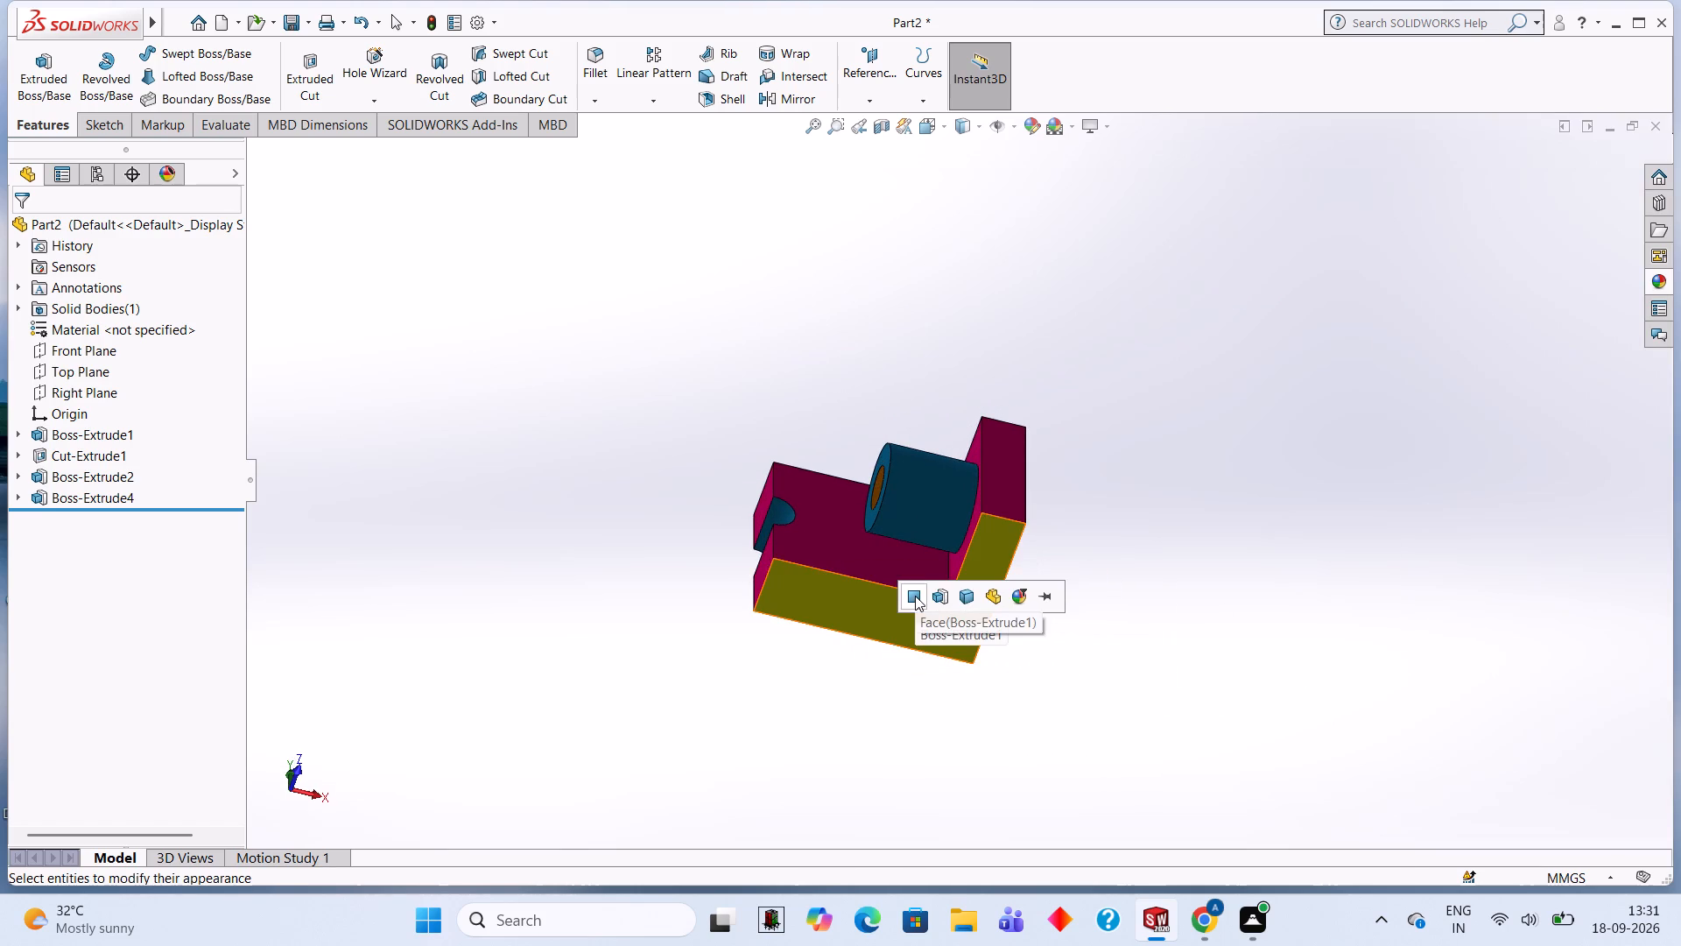
pyautogui.click(915, 596)
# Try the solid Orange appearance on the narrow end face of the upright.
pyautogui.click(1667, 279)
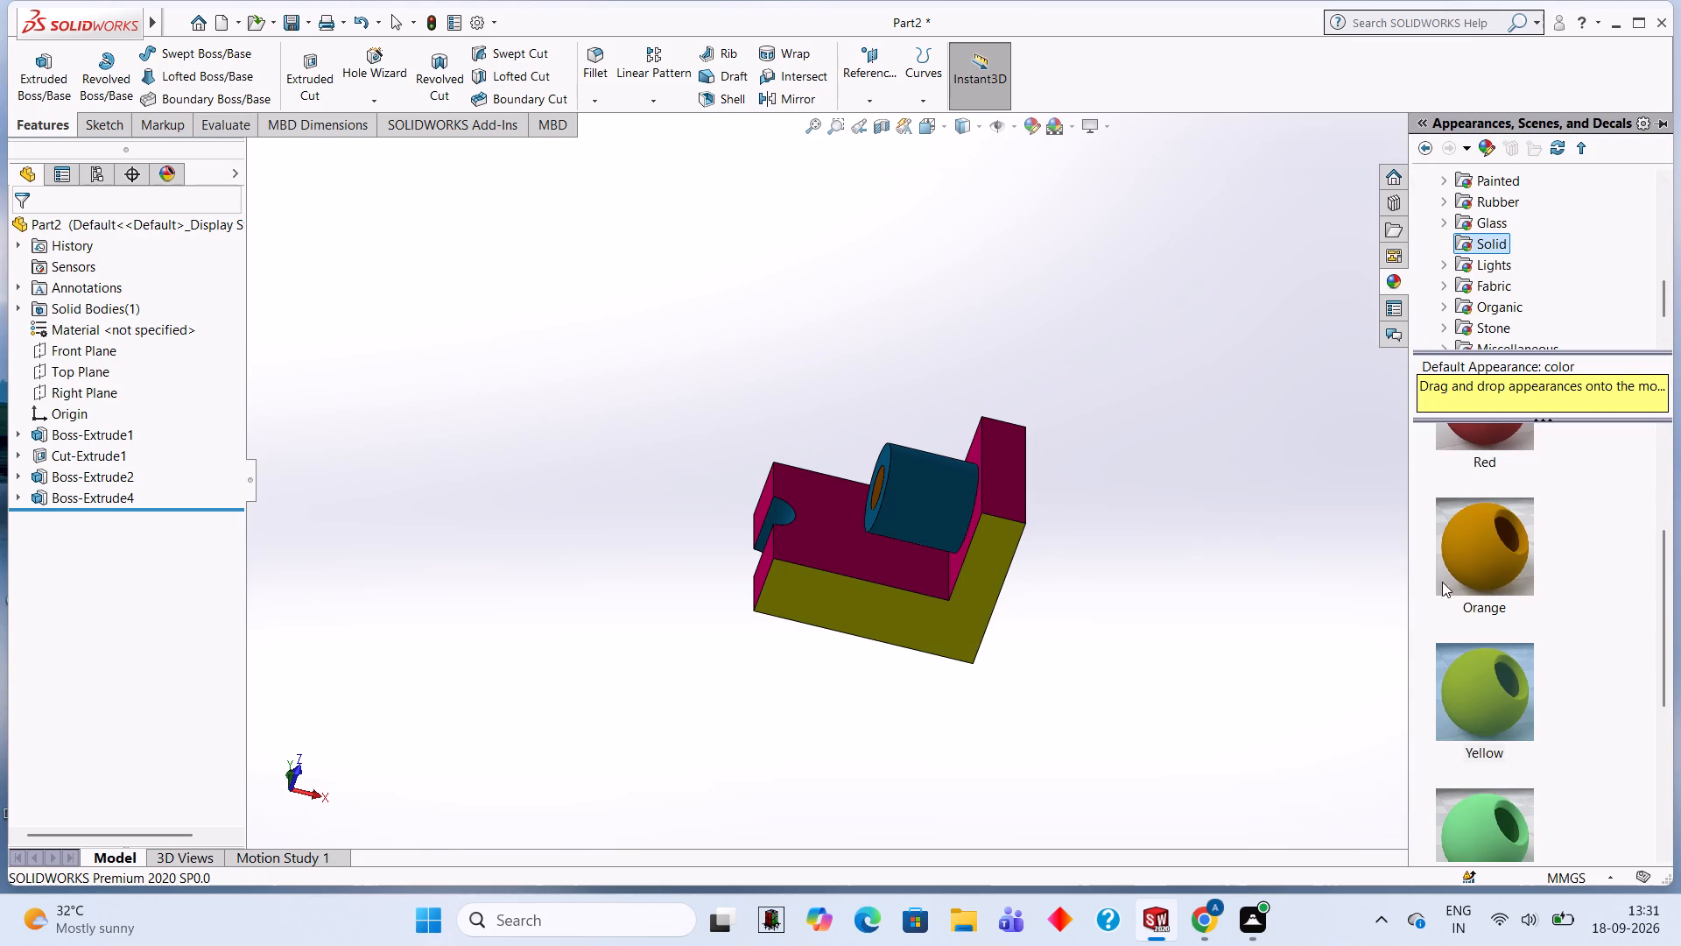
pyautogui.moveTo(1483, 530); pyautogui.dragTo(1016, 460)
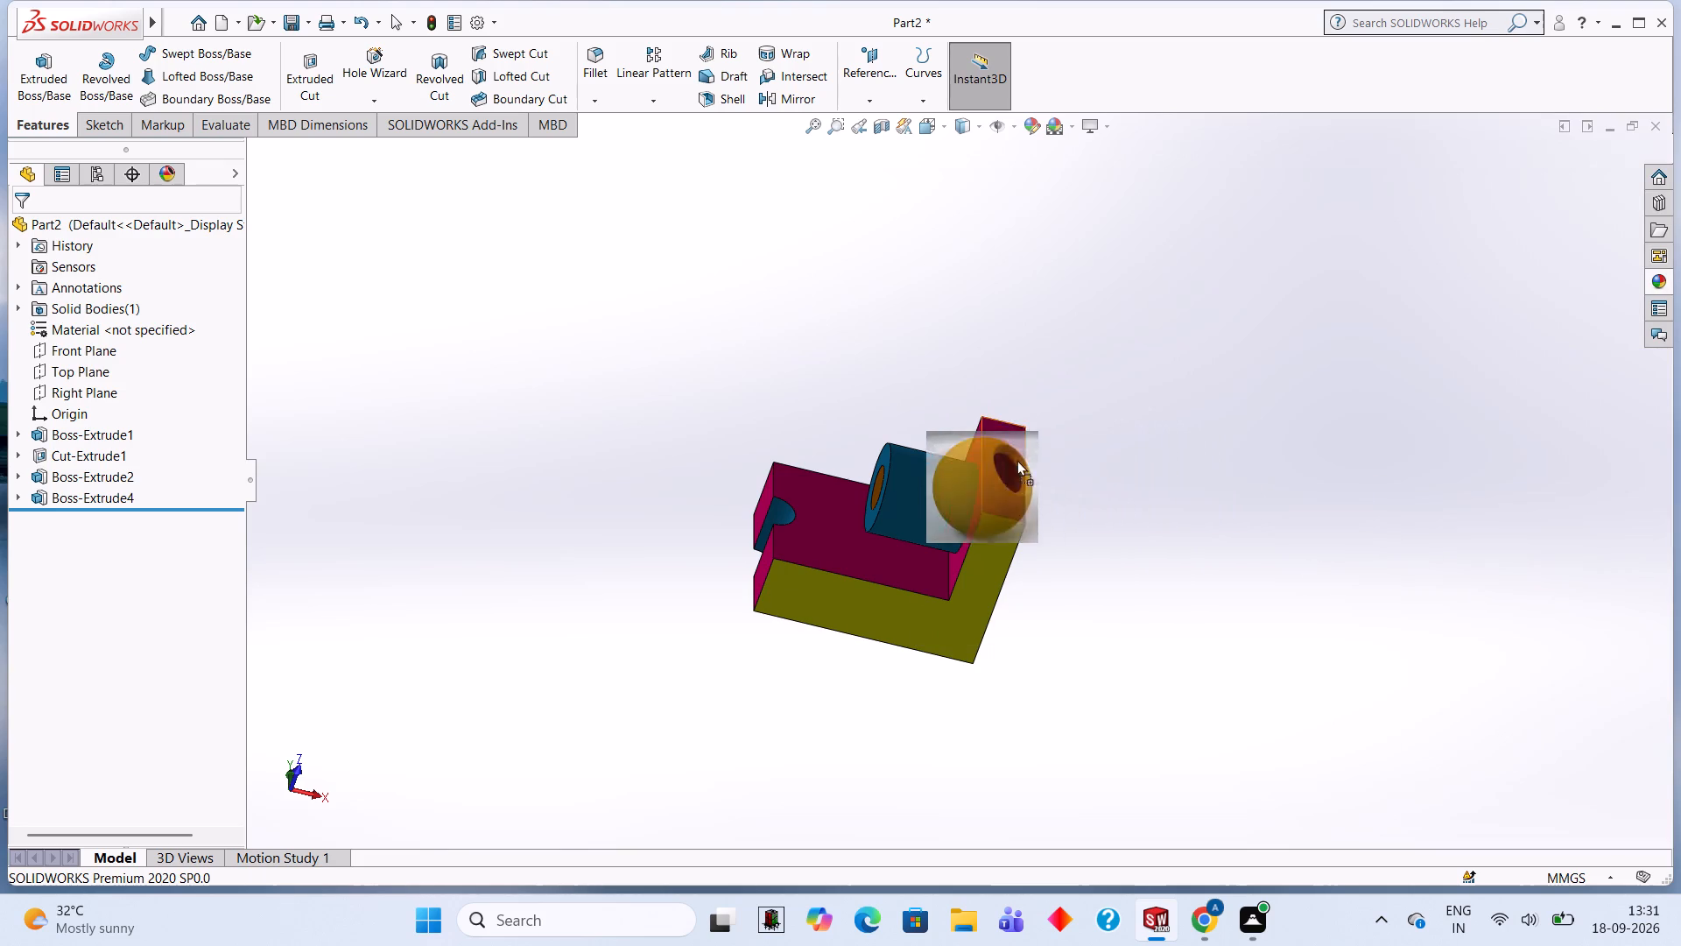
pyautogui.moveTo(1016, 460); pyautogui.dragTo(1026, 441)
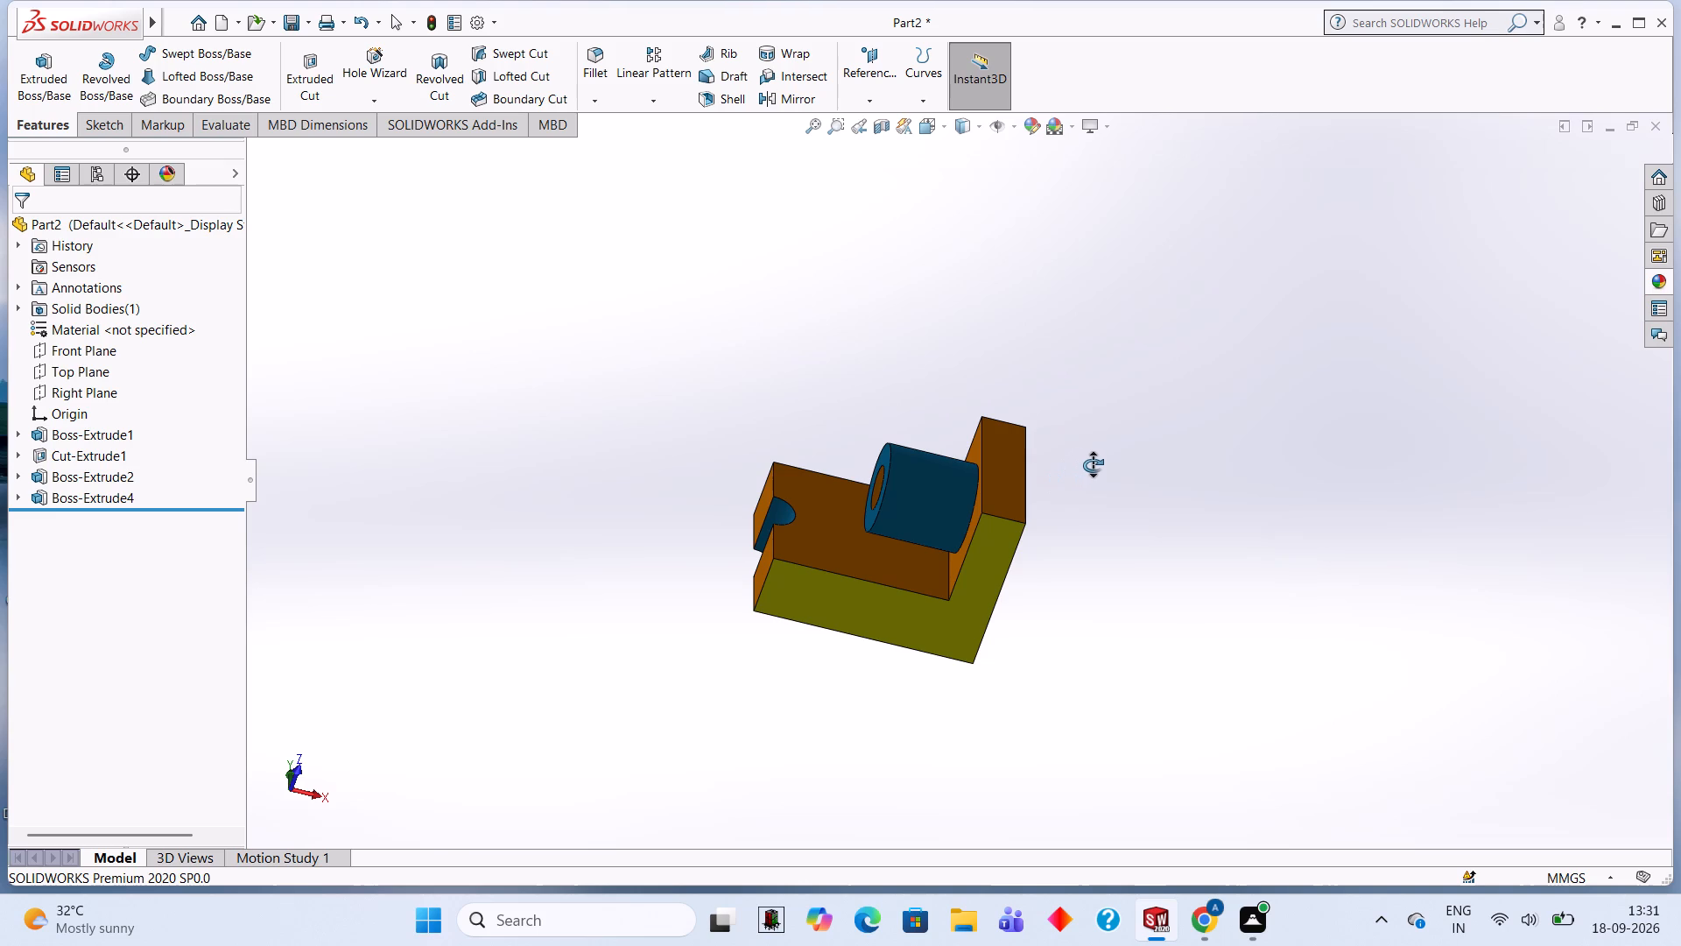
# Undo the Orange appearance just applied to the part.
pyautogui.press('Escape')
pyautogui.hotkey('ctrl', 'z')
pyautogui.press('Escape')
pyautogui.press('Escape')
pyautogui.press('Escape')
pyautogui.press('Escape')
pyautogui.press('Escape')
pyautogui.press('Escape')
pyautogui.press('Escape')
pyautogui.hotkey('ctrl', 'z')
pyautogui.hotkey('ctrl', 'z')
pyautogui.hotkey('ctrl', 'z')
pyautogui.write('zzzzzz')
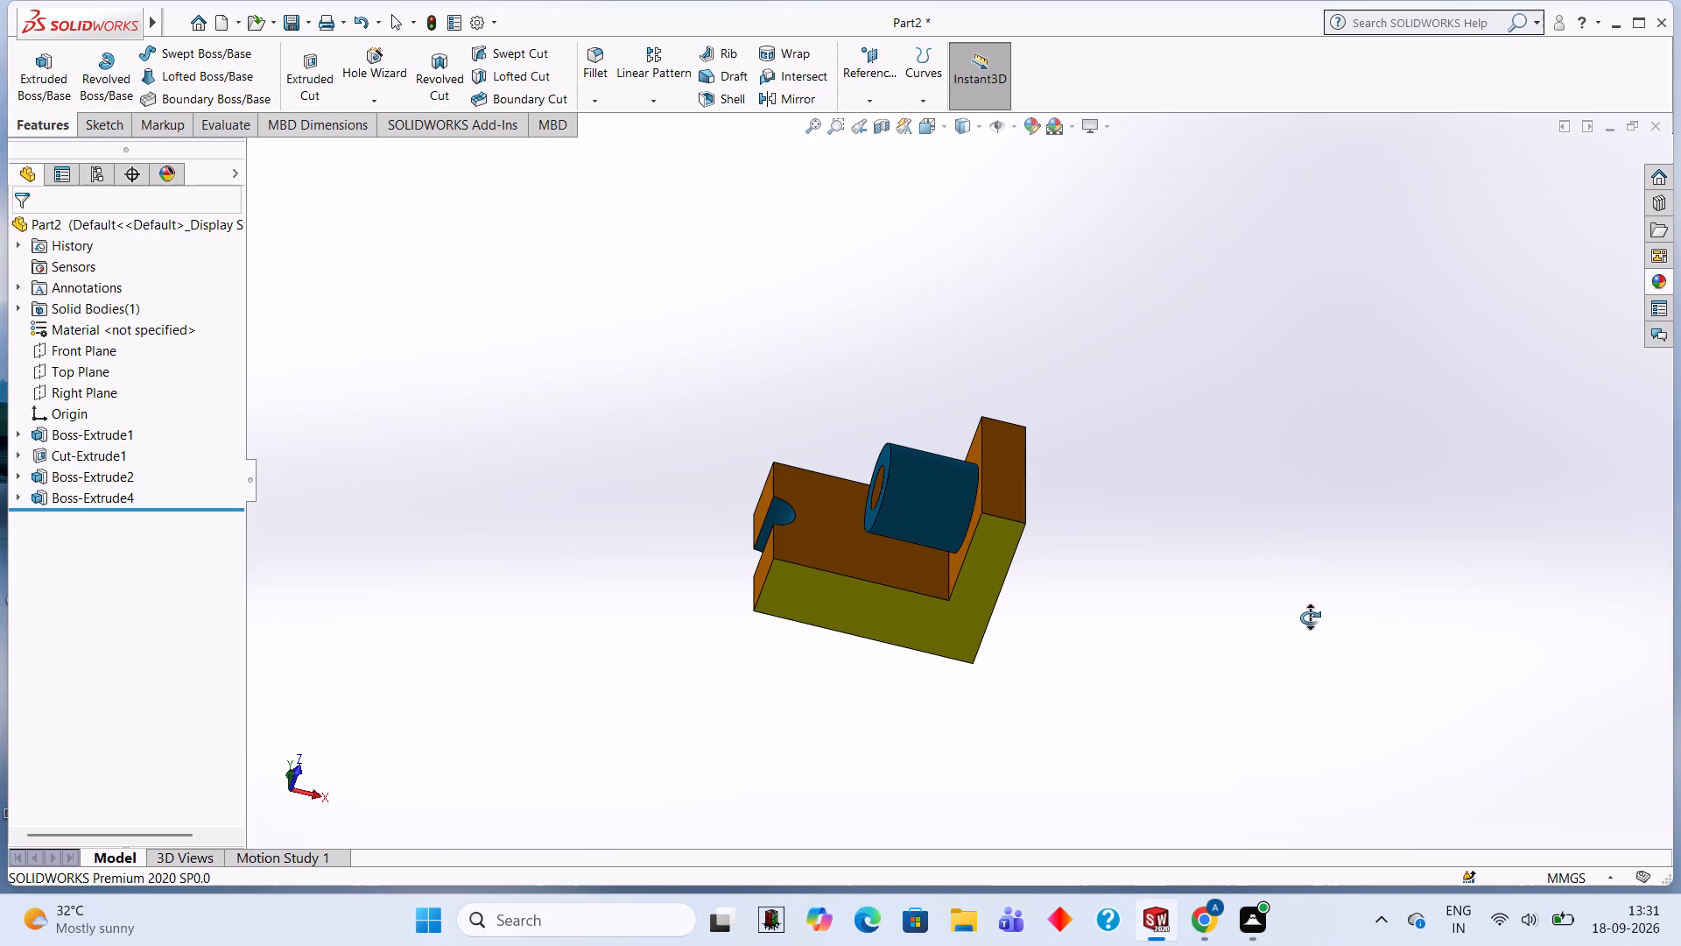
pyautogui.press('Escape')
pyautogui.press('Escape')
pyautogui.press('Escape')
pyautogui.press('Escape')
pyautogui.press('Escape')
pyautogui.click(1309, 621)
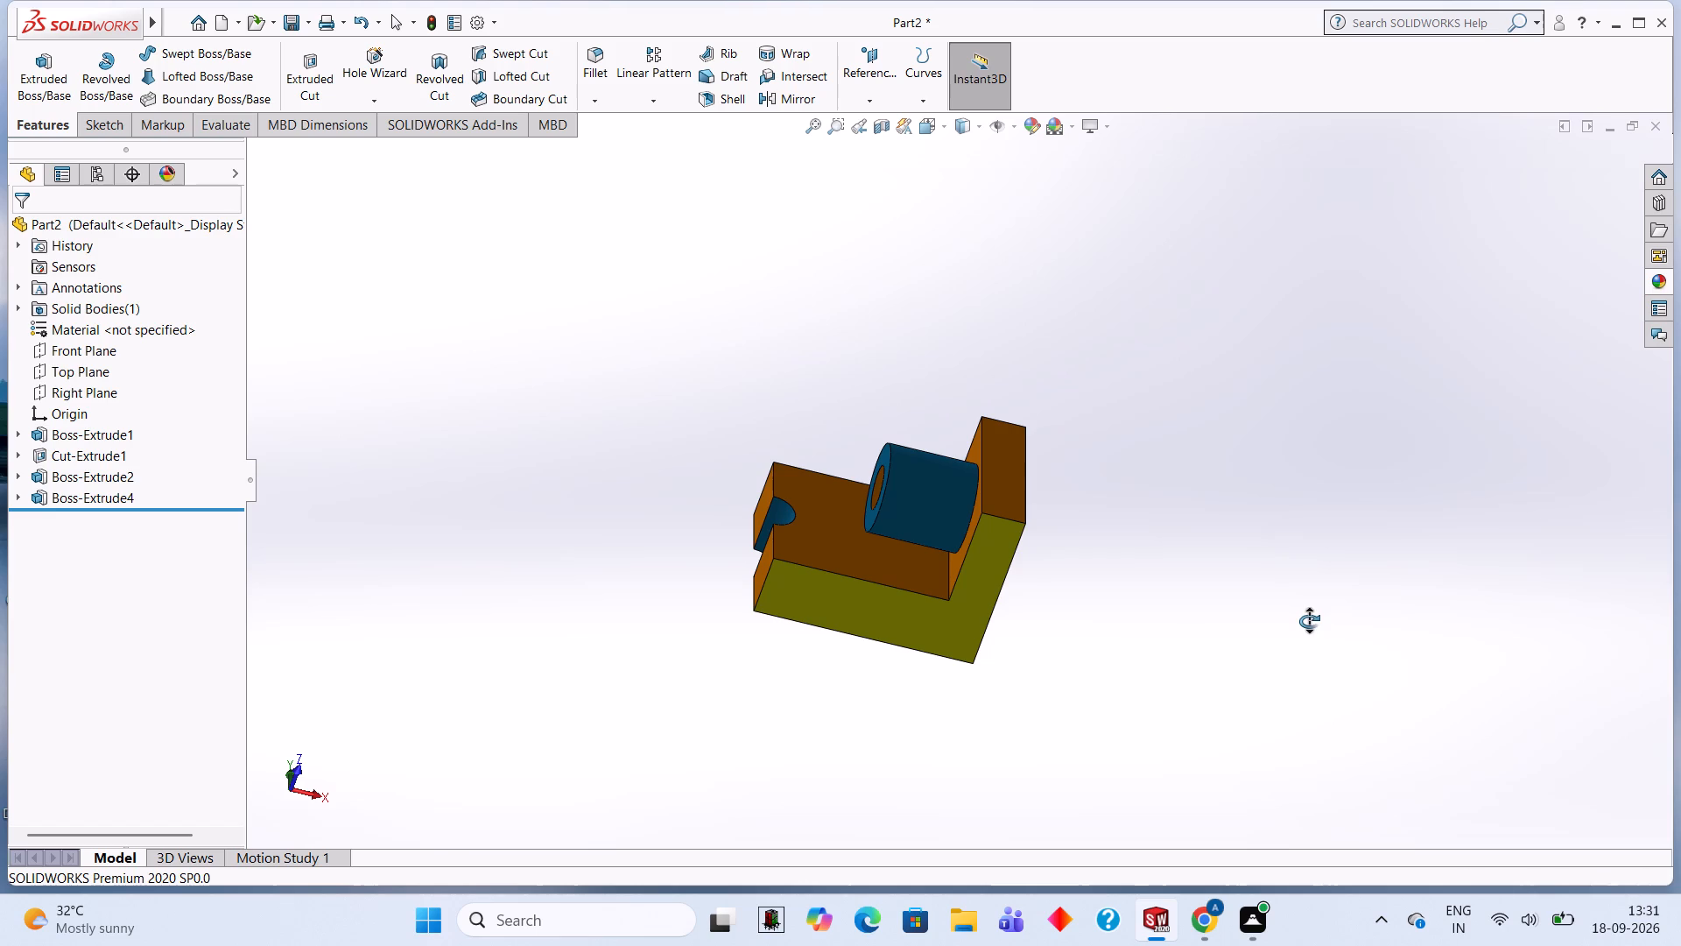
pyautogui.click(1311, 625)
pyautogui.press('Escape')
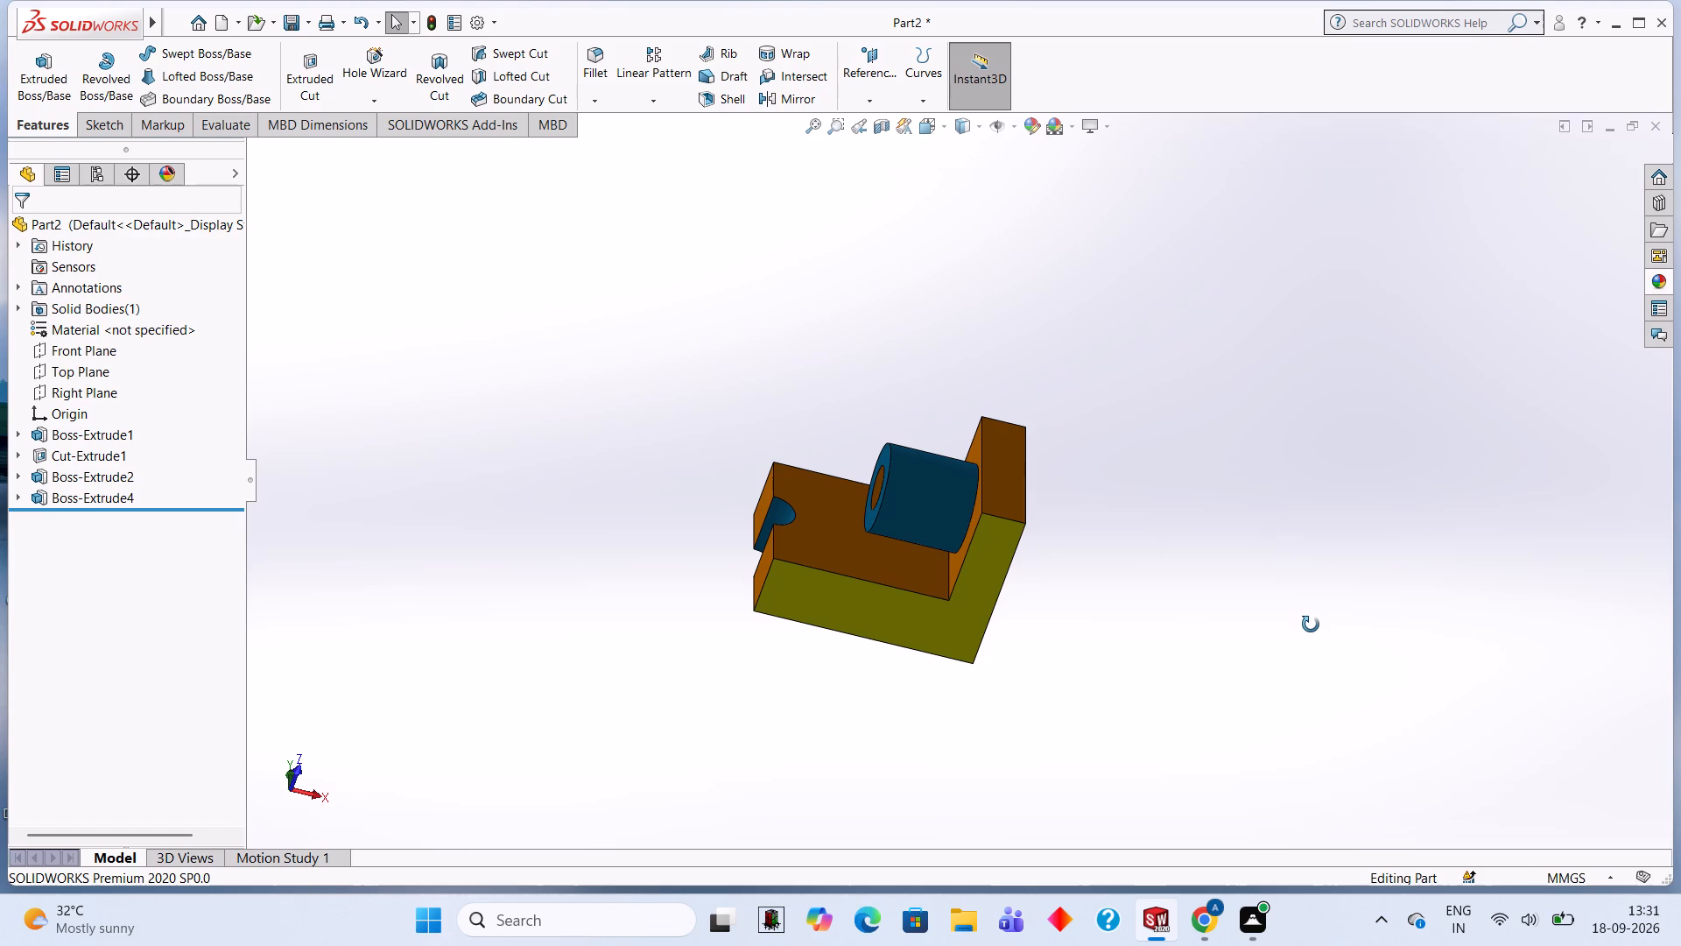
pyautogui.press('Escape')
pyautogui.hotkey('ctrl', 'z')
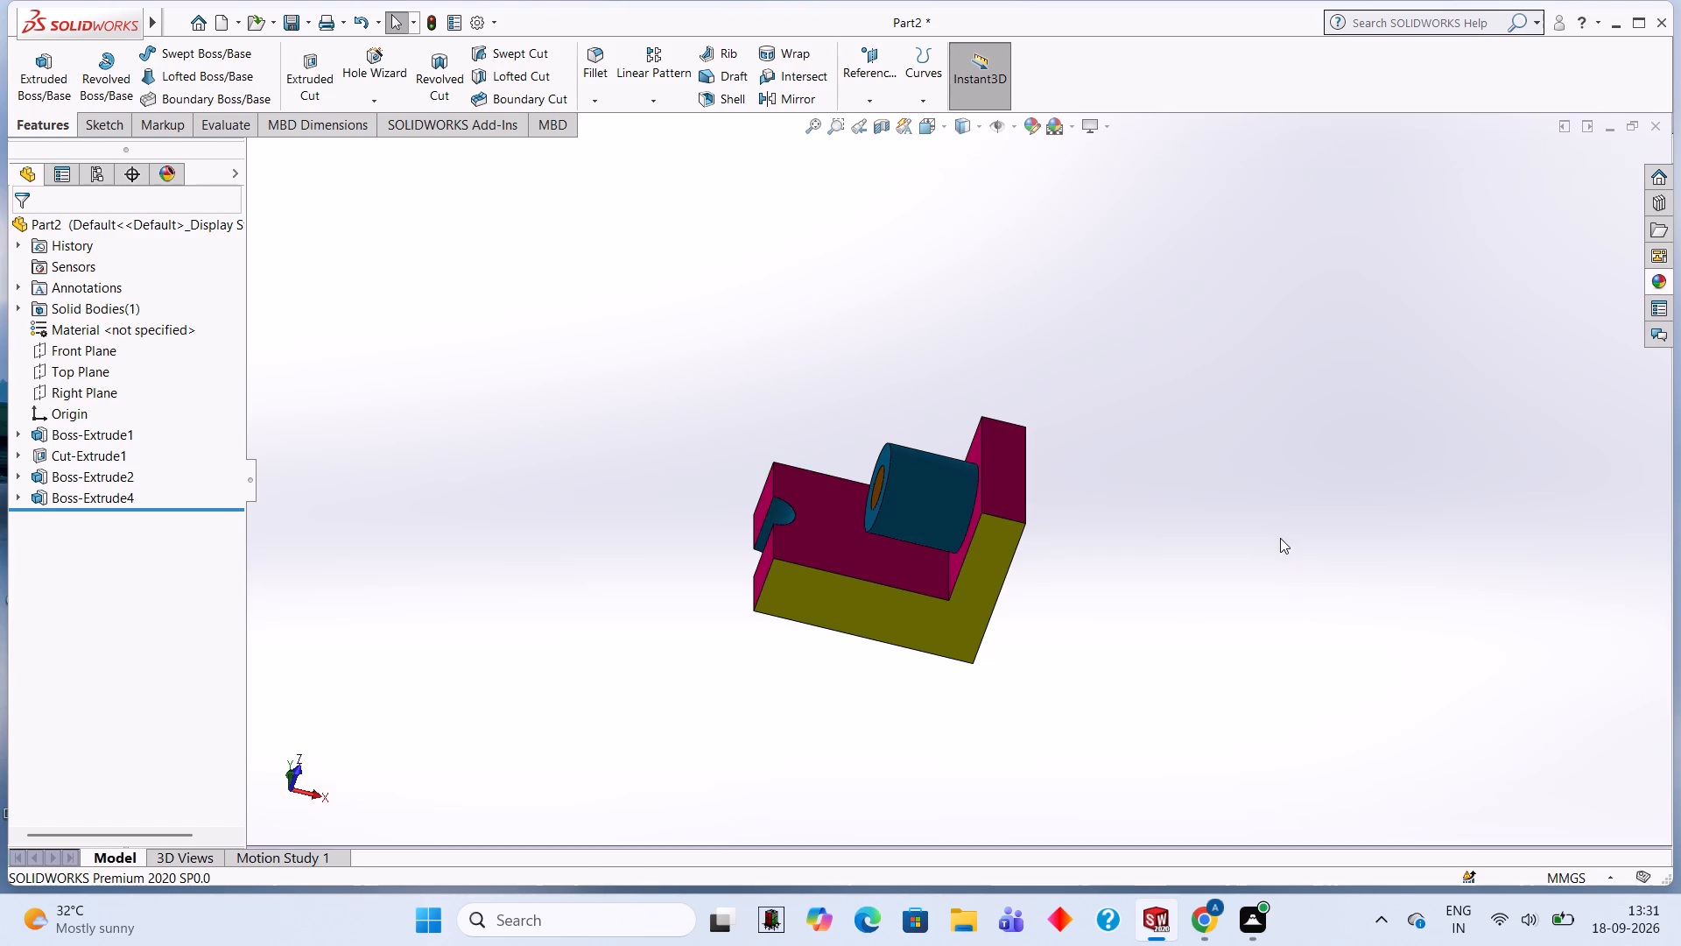
# Apply the solid Yellow appearance to only the narrow end face of the upright, Boss-Extrude2.
pyautogui.moveTo(1284, 536); pyautogui.dragTo(1388, 547)
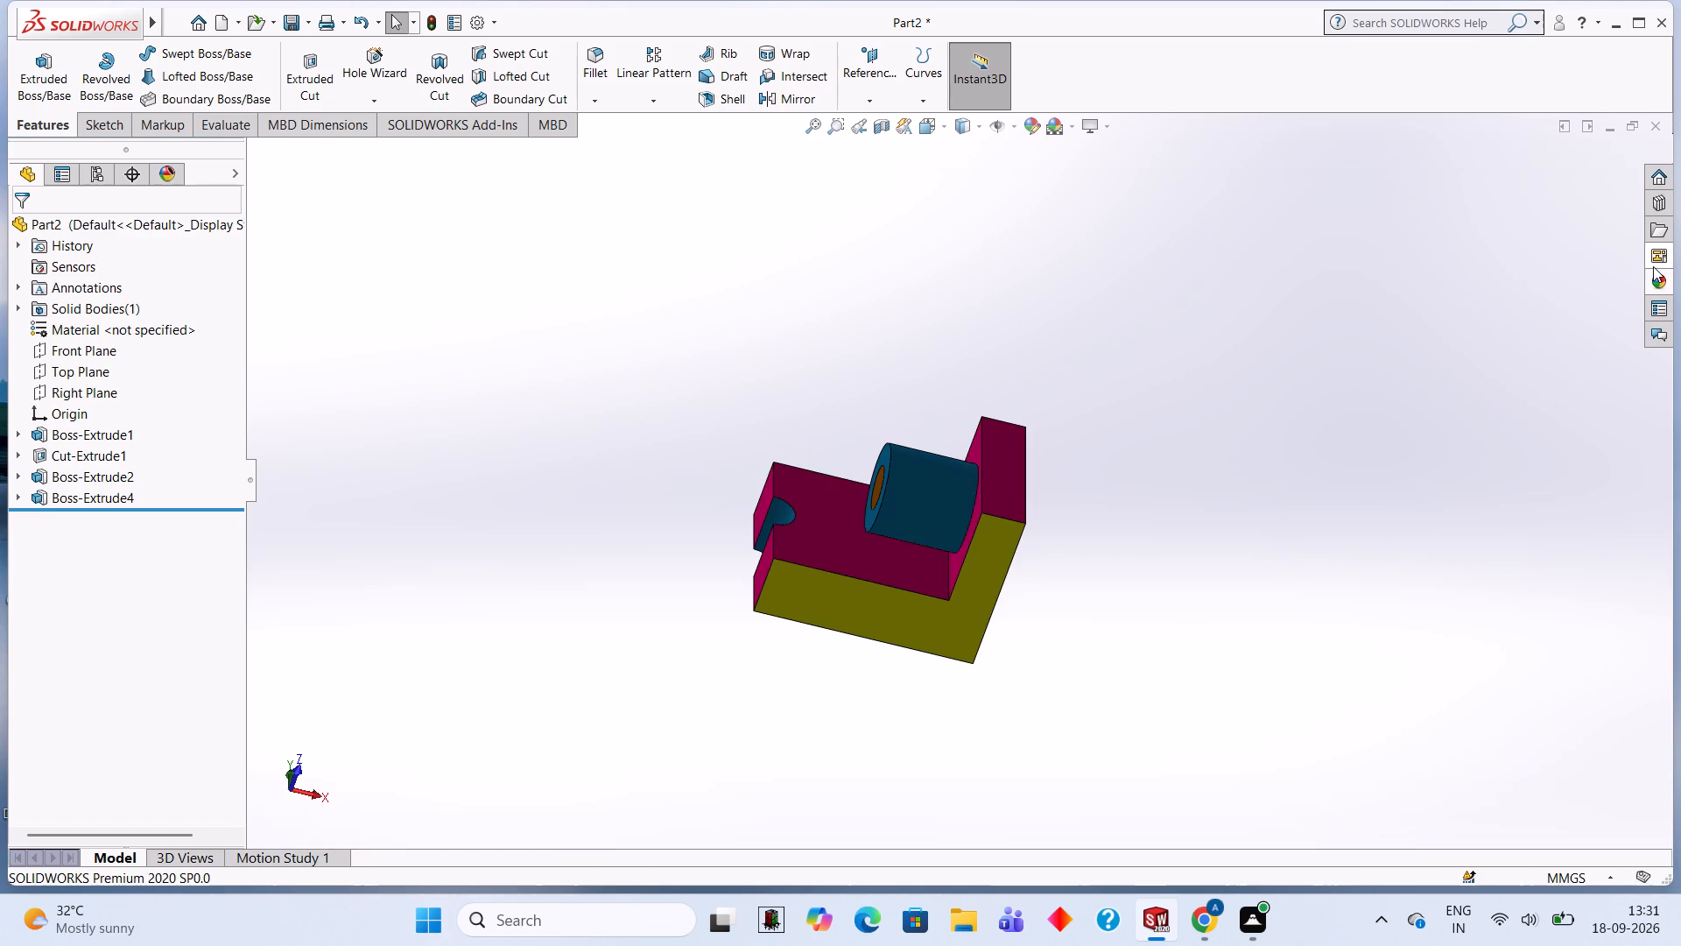
pyautogui.click(1666, 291)
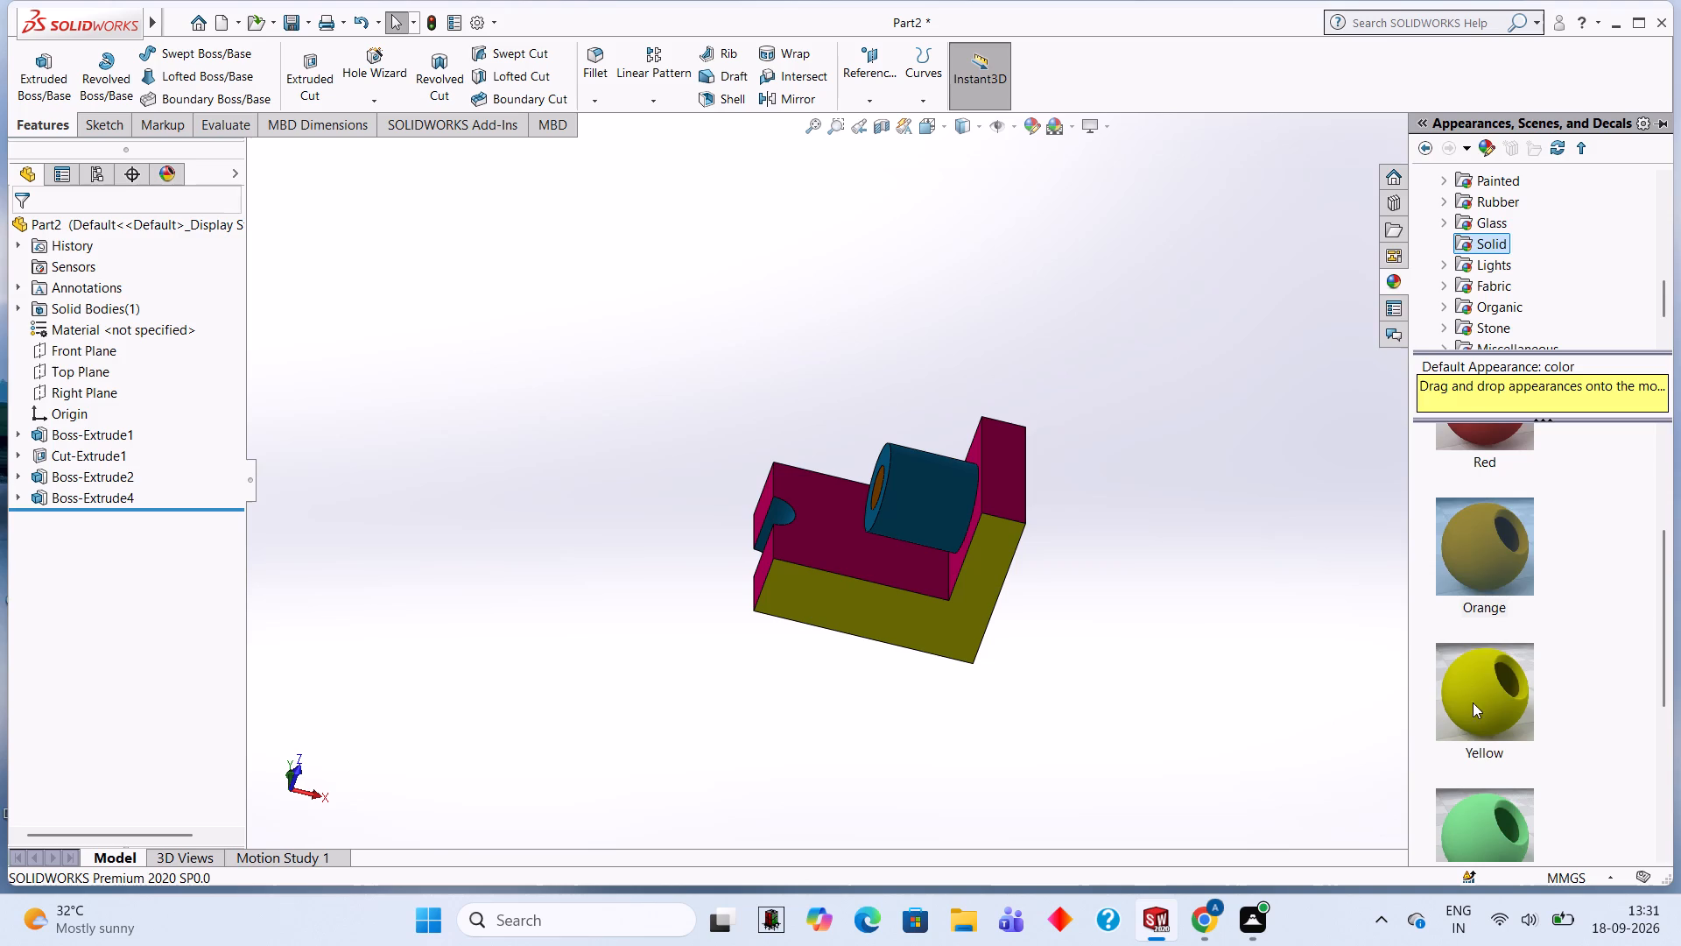
pyautogui.moveTo(1480, 701); pyautogui.dragTo(1006, 455)
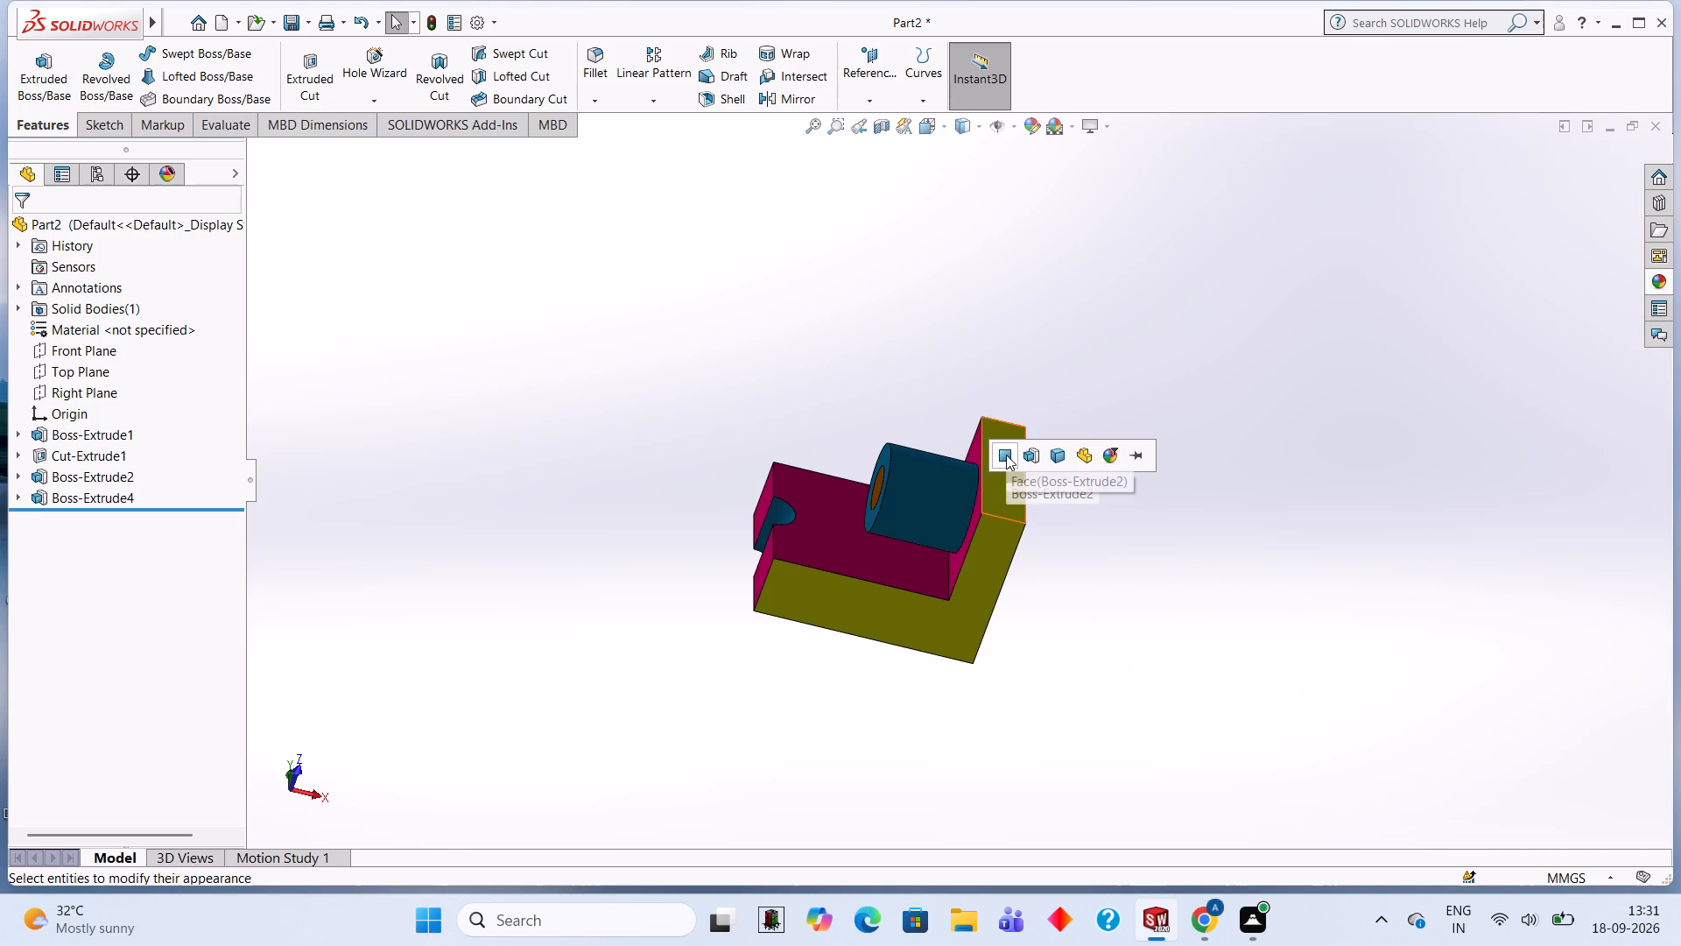
pyautogui.click(1006, 455)
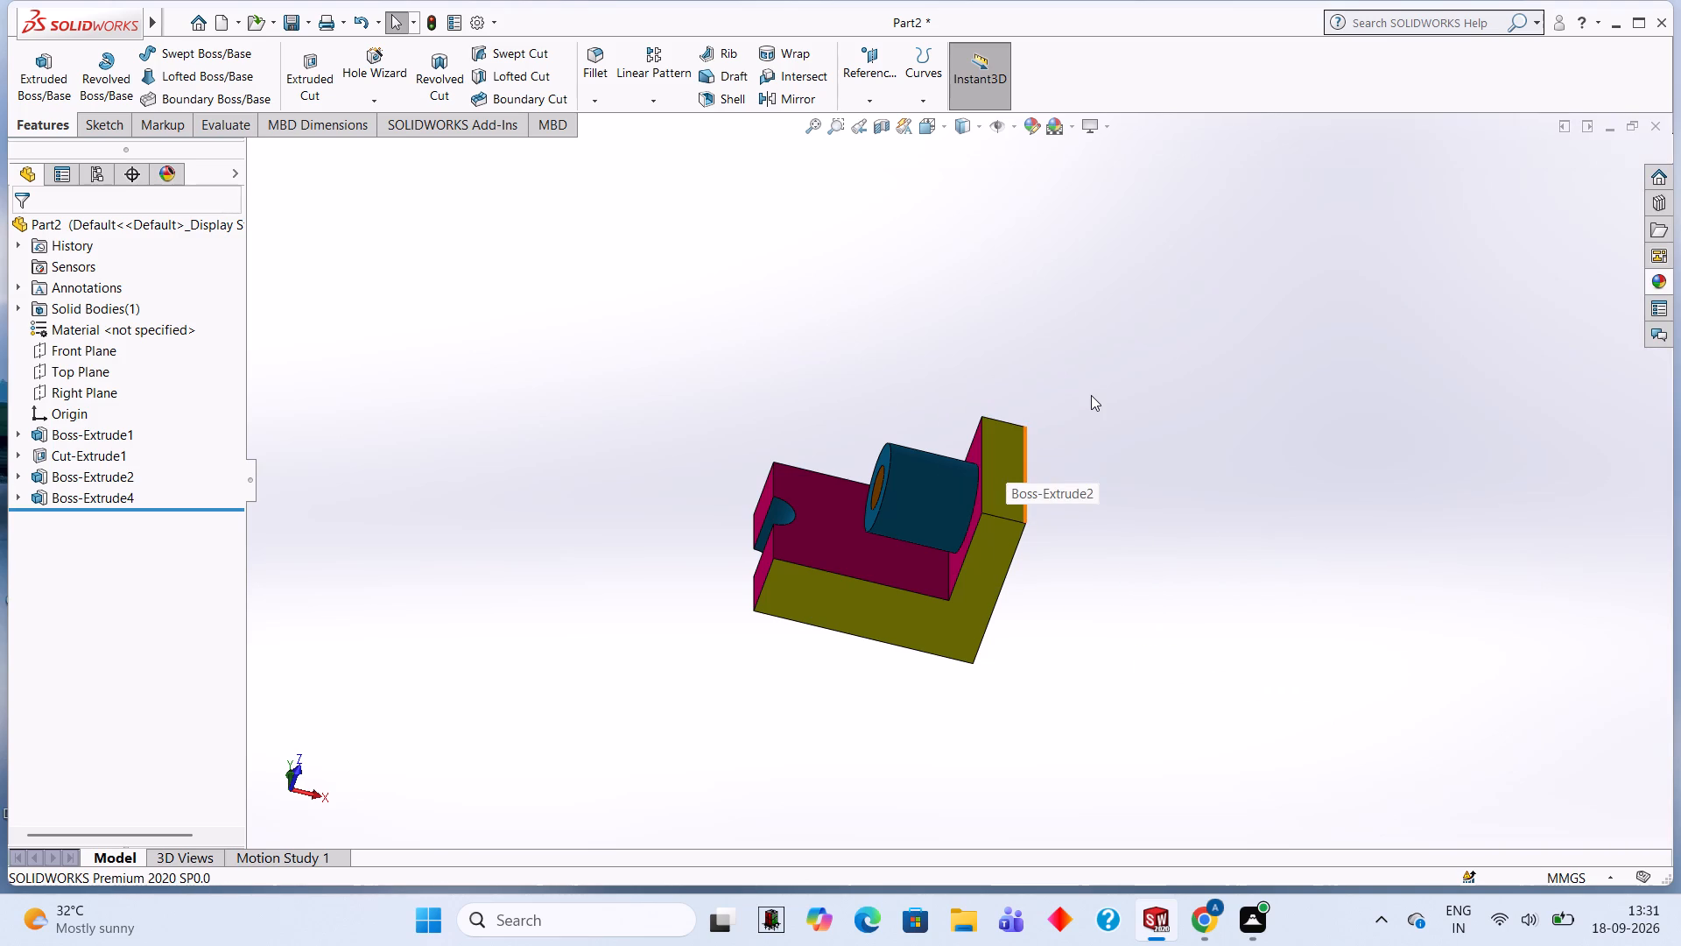
# Apply the solid Yellow appearance to only the L-shaped top face of Boss-Extrude1, opposite the yellow bottom face.
pyautogui.moveTo(1091, 395); pyautogui.dragTo(1331, 769, button='middle')
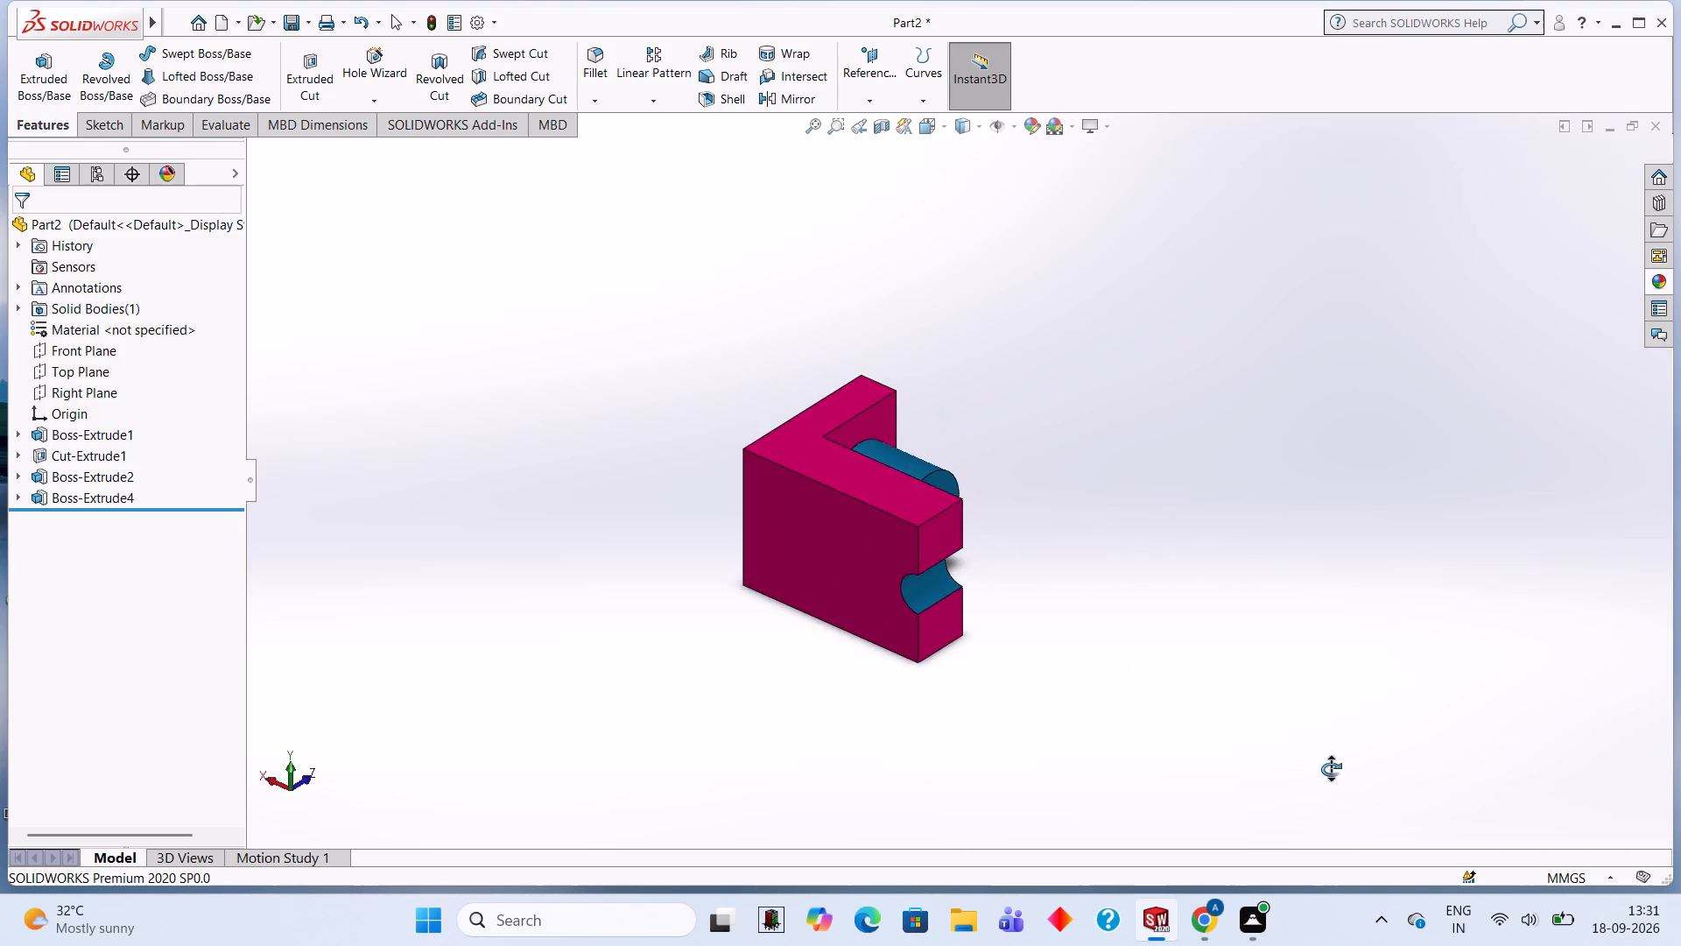
pyautogui.moveTo(1331, 769); pyautogui.dragTo(1398, 768, button='middle')
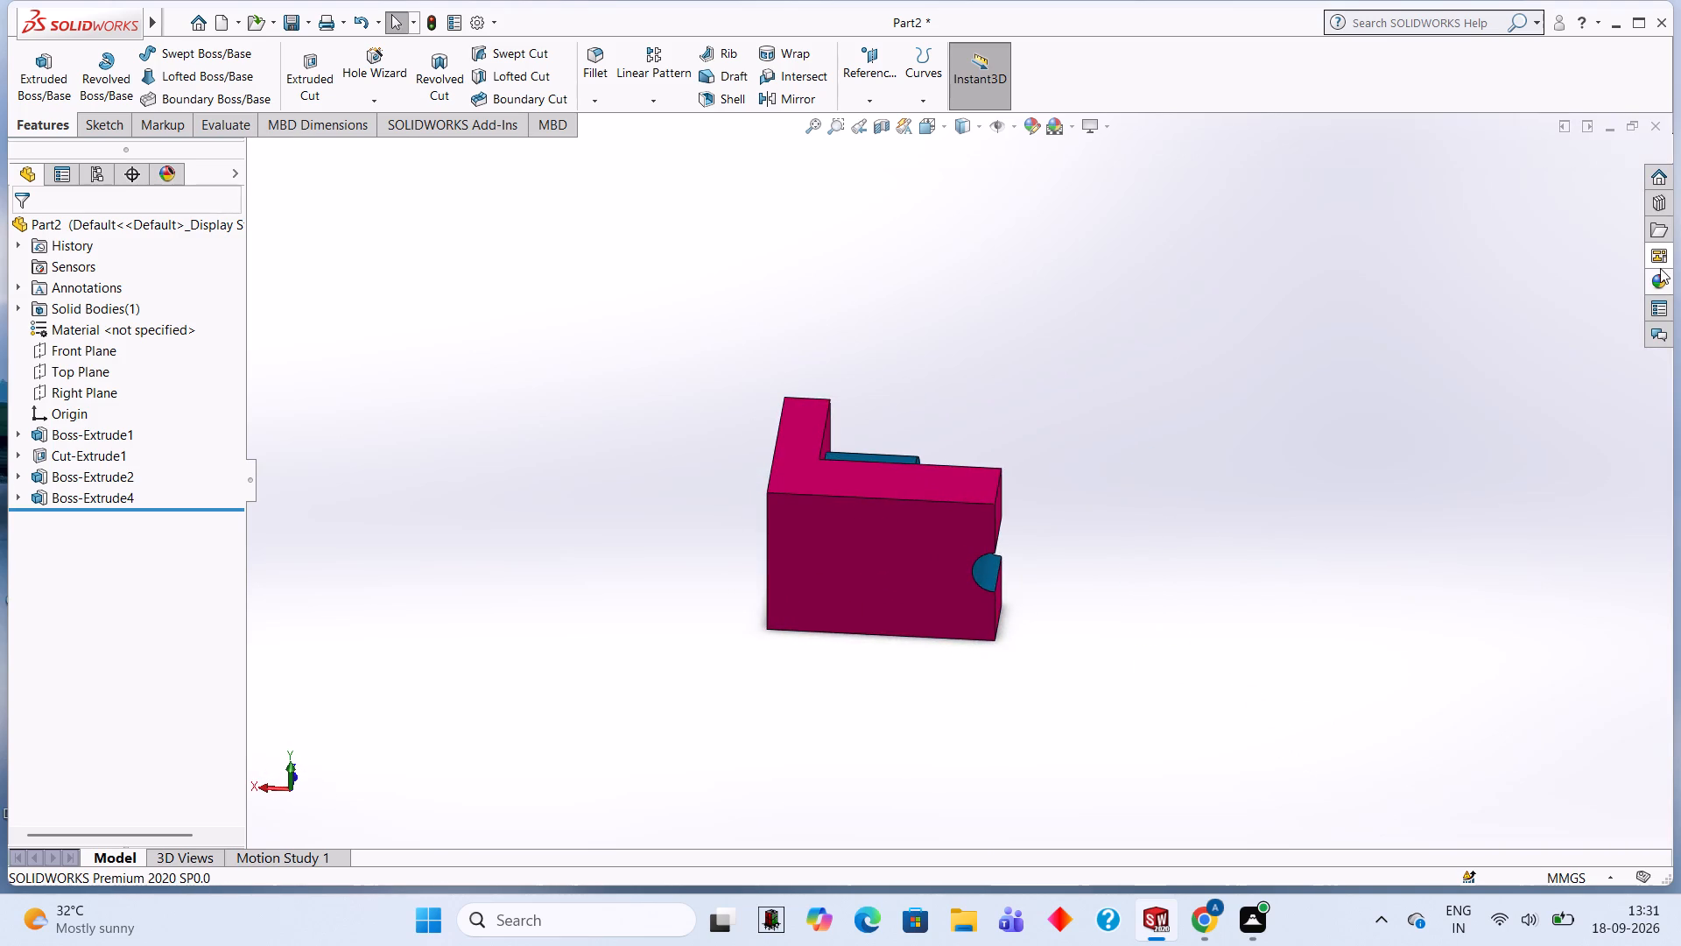
pyautogui.click(1665, 278)
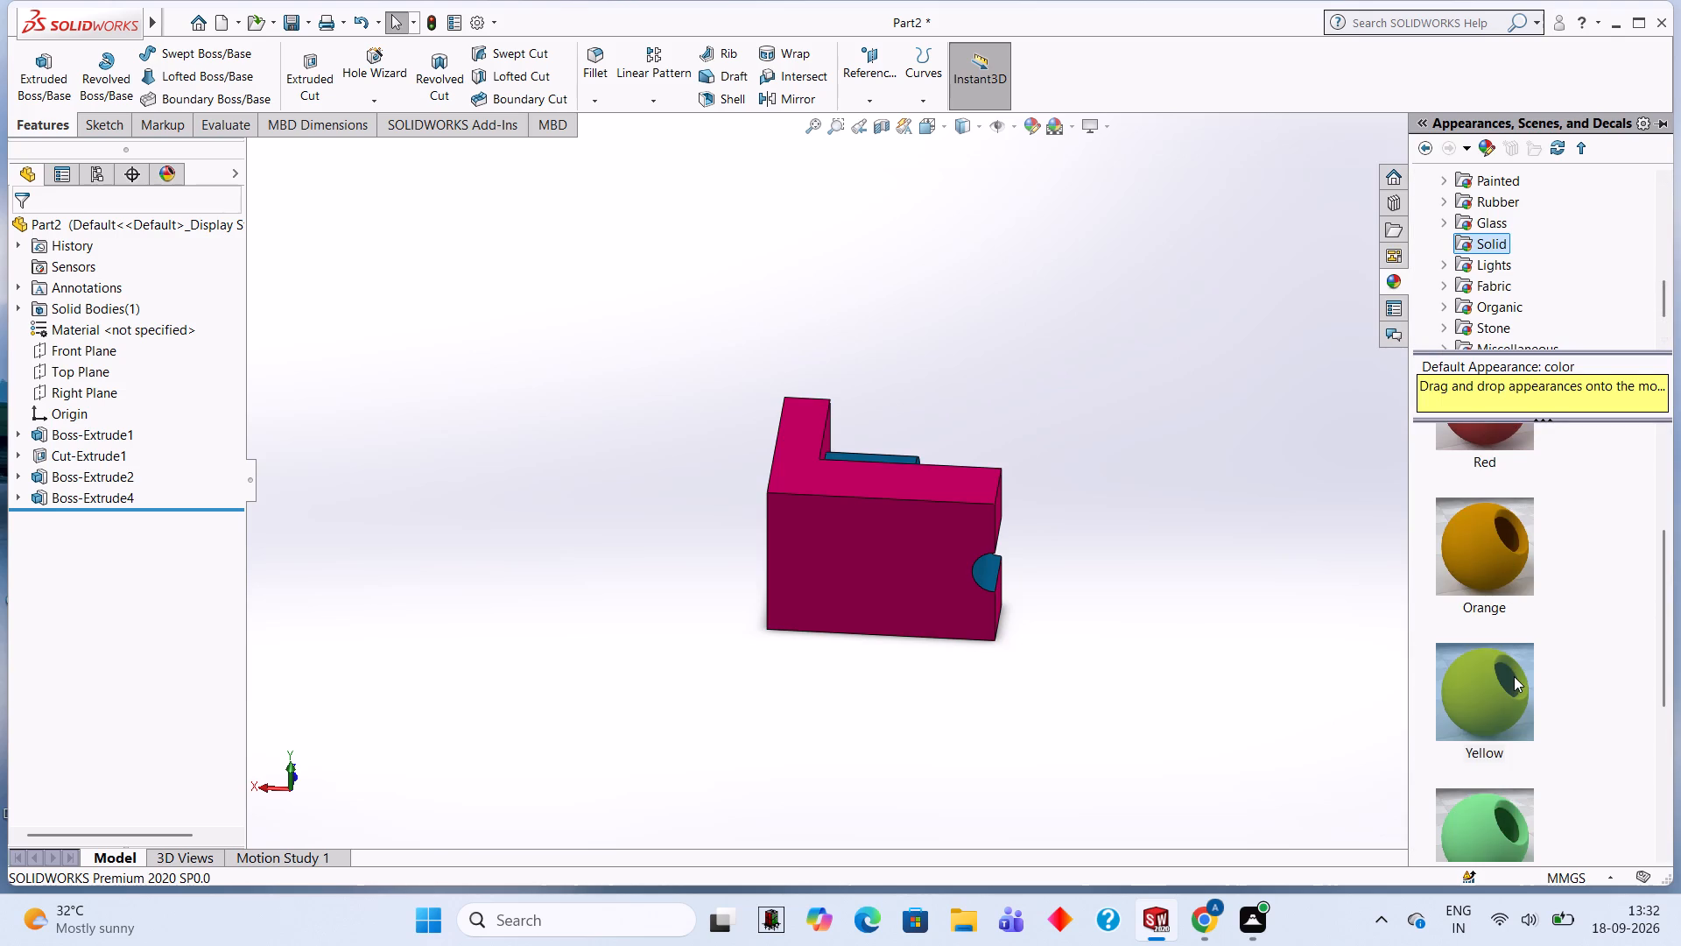
pyautogui.moveTo(1514, 676); pyautogui.dragTo(875, 453)
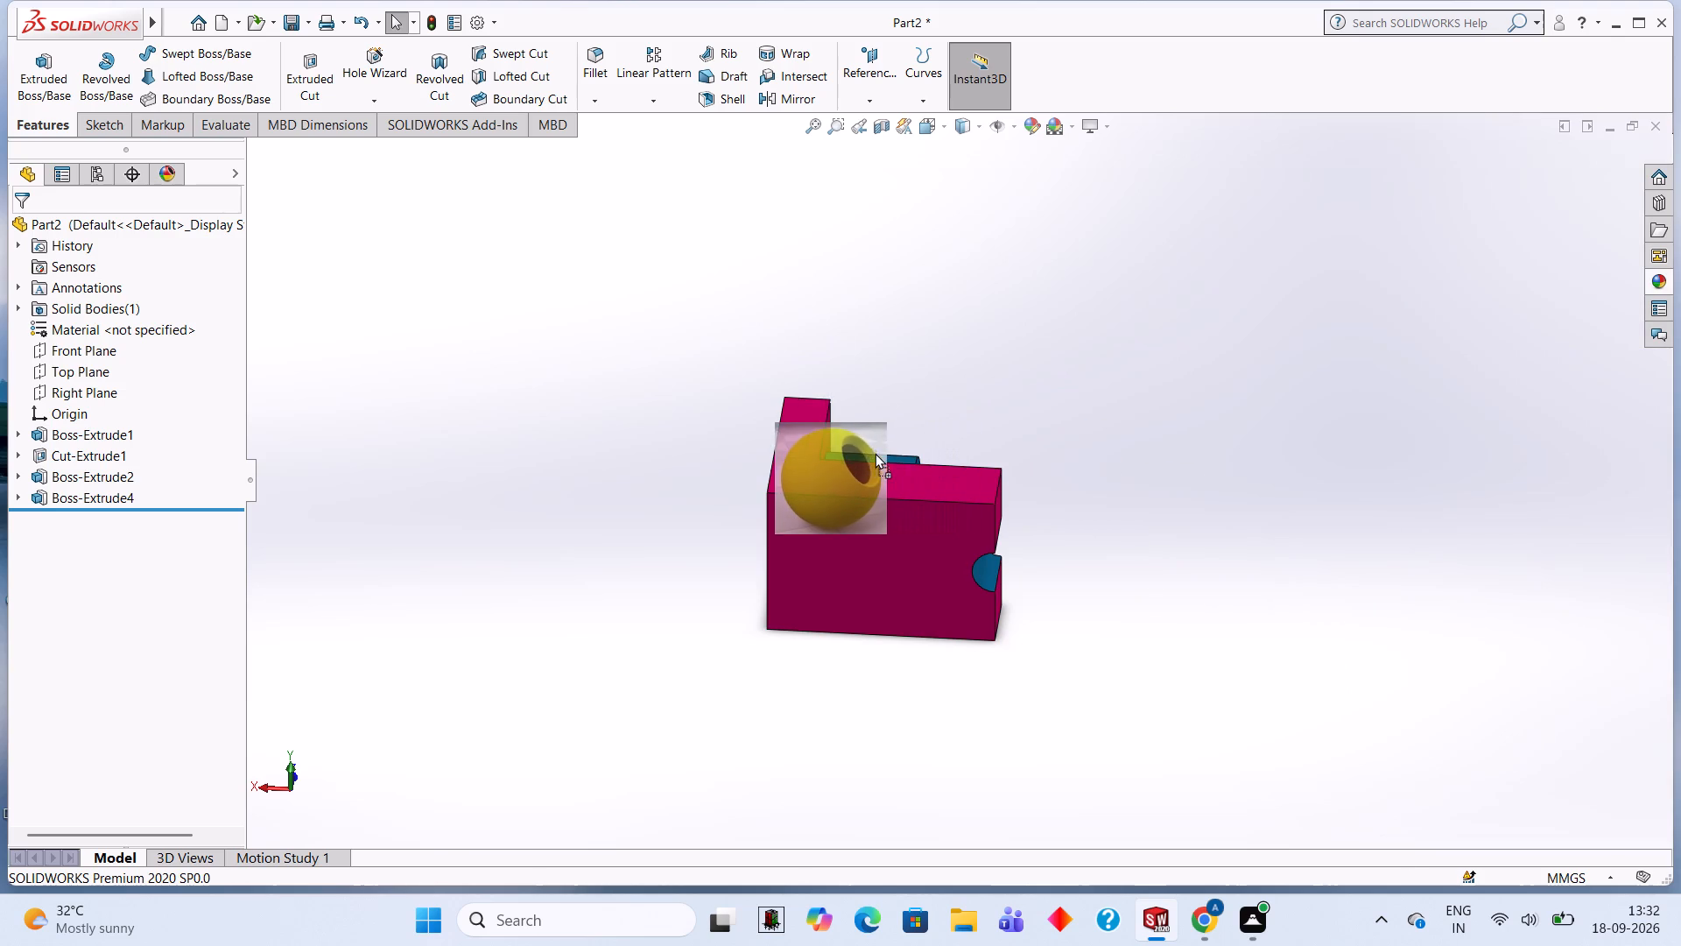
pyautogui.moveTo(875, 453); pyautogui.dragTo(947, 474)
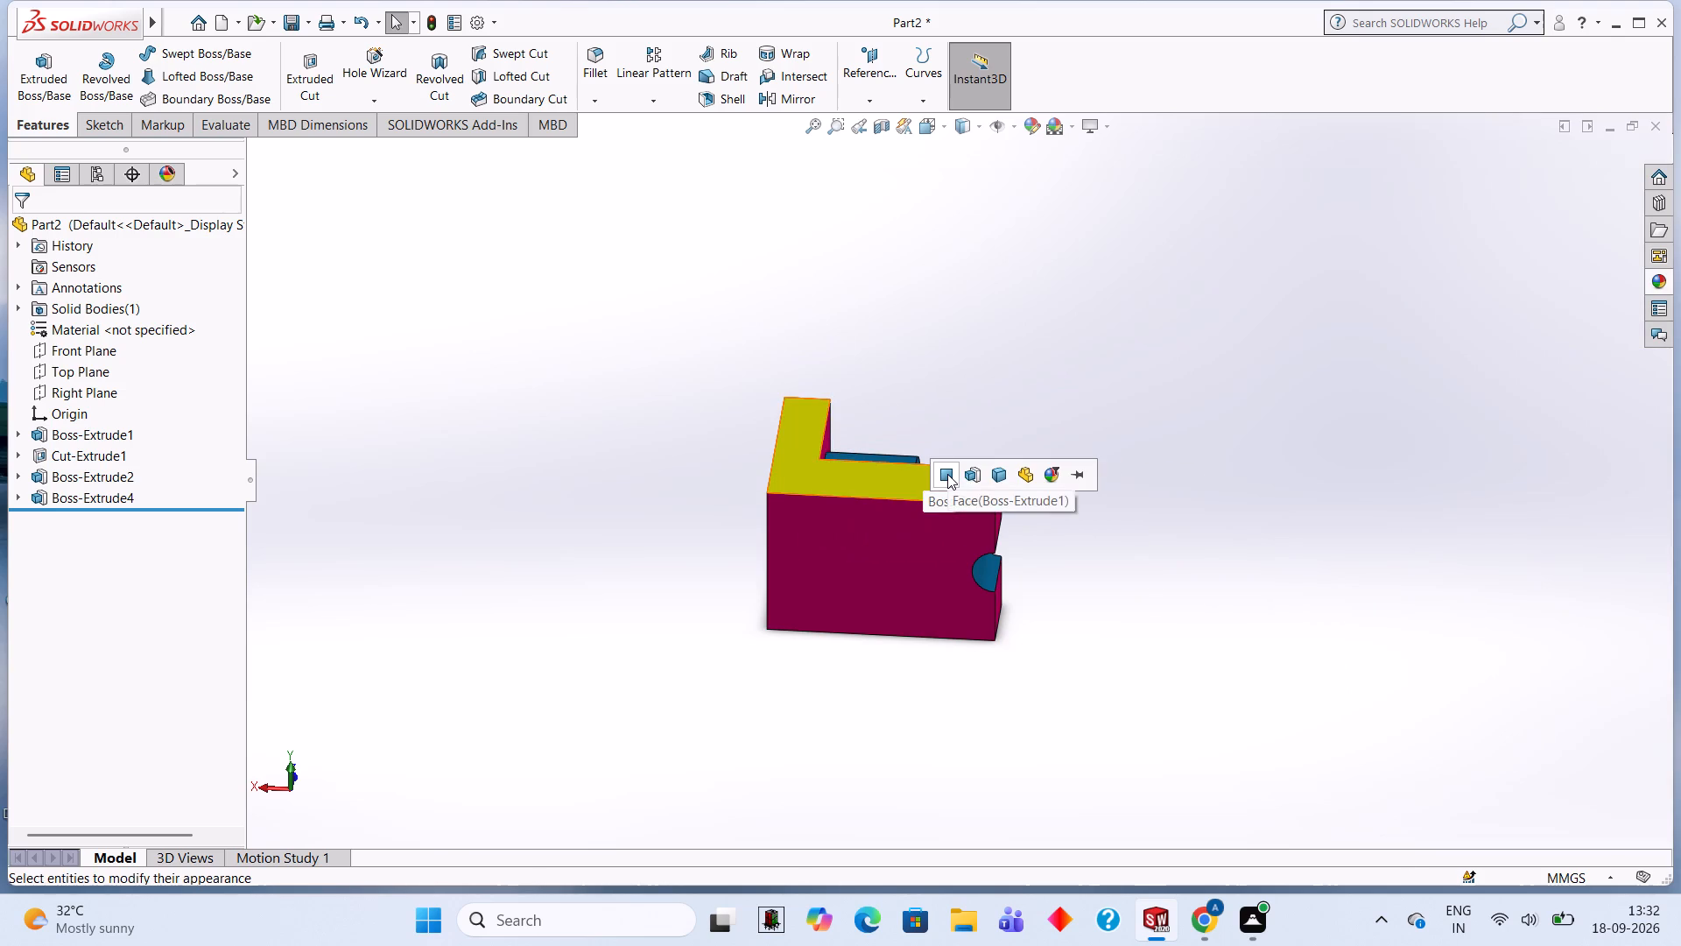
pyautogui.click(947, 474)
# Examine the coloured part from above, below and the sides, including the yellow faces, the notch and the boss bore.
pyautogui.moveTo(1022, 446); pyautogui.dragTo(882, 686, button='middle')
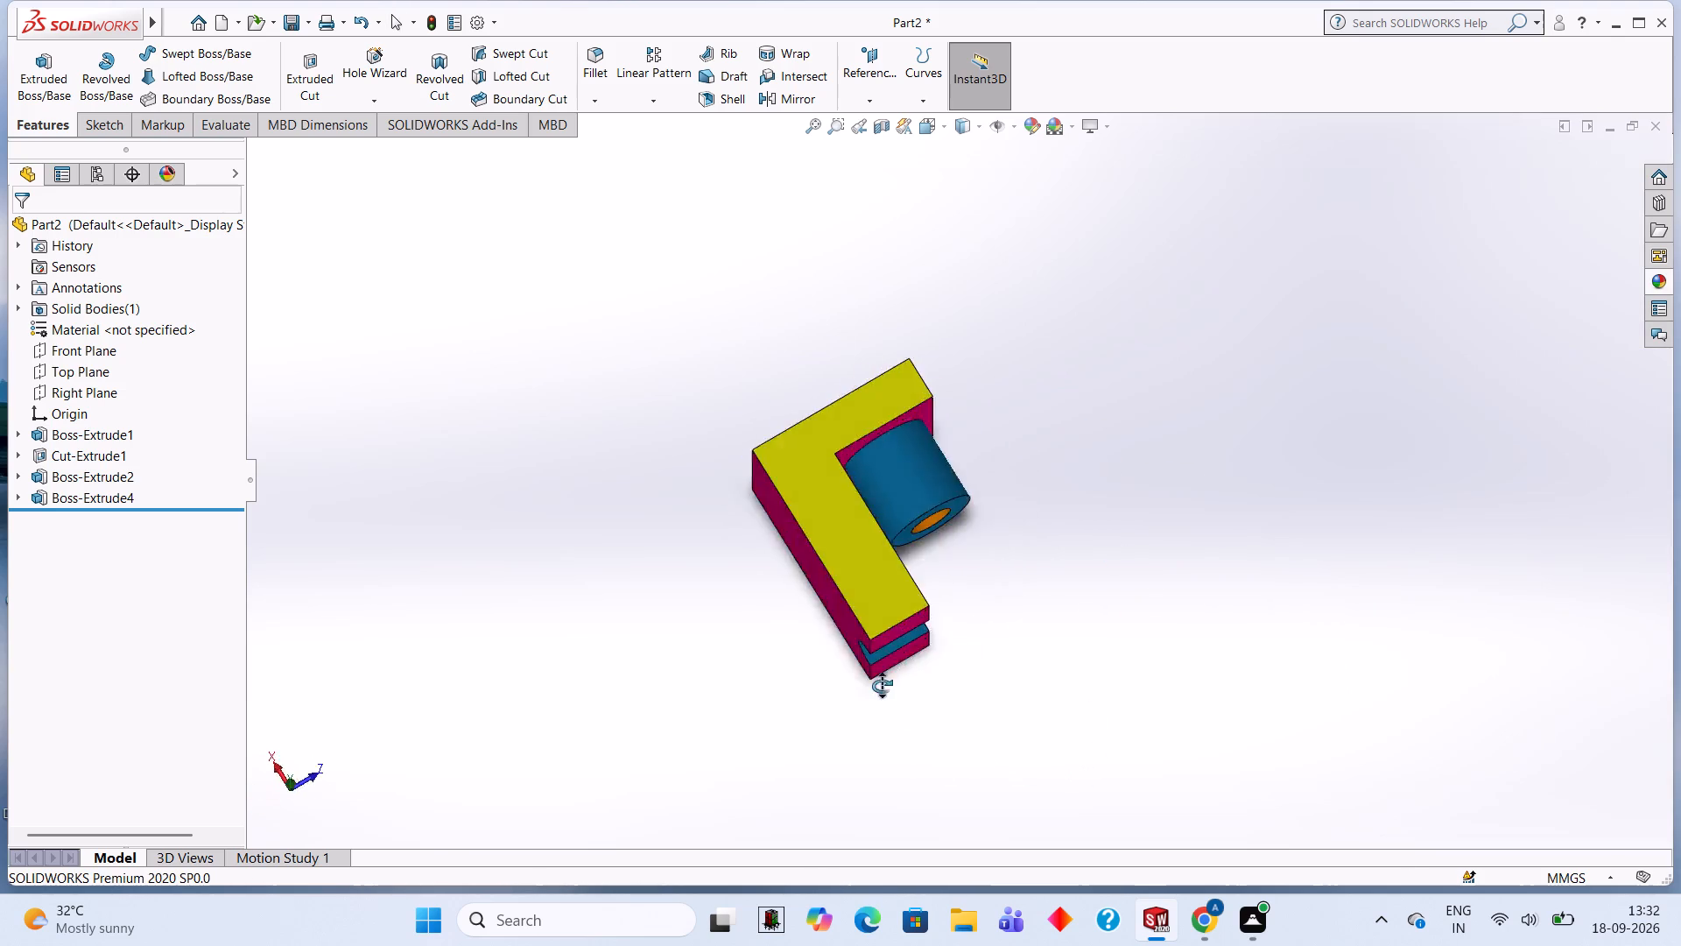
pyautogui.moveTo(882, 686); pyautogui.dragTo(846, 400, button='middle')
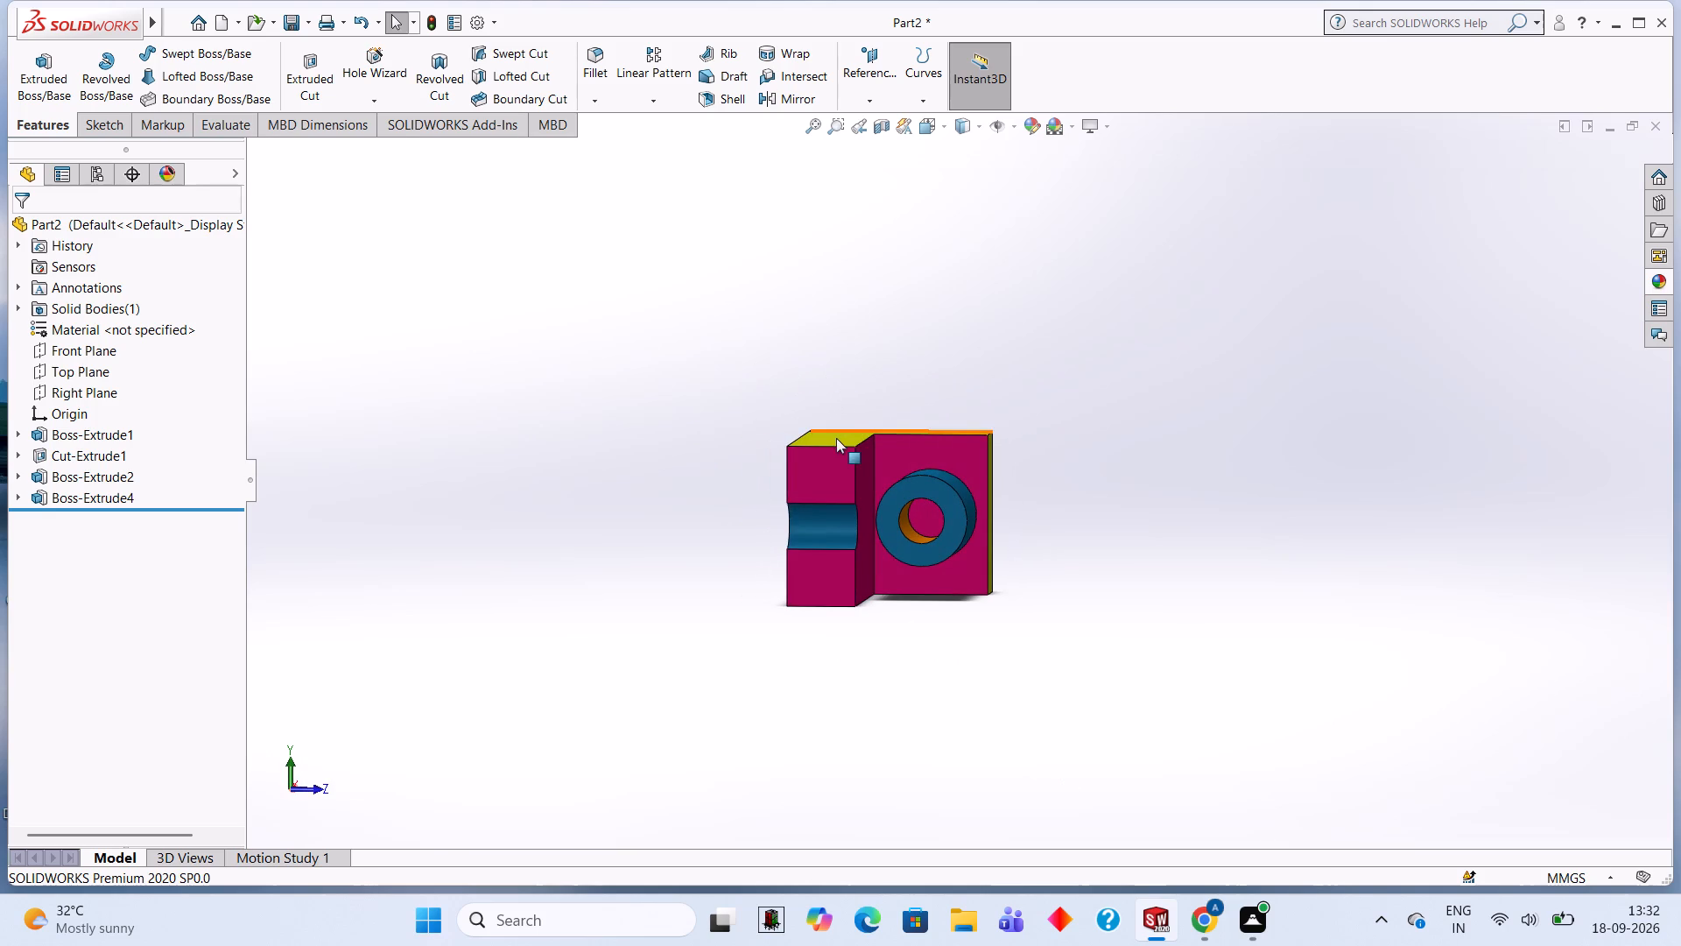
pyautogui.scroll(-1, 1015, 410)
pyautogui.moveTo(1015, 410); pyautogui.dragTo(1047, 292, button='middle')
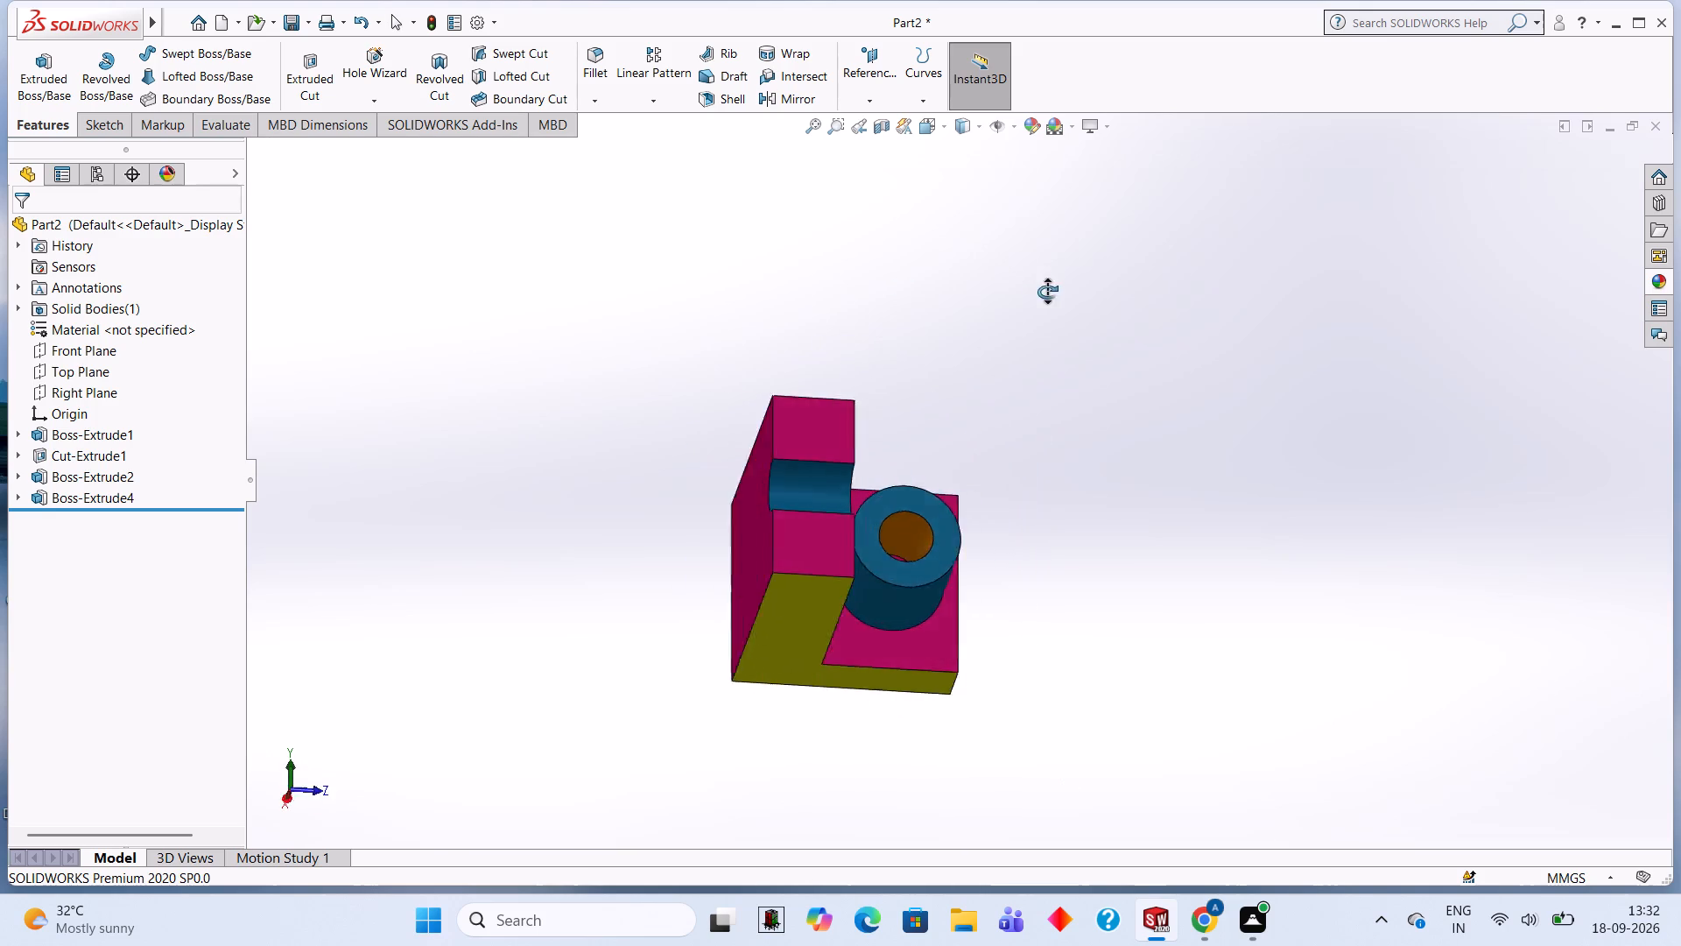
pyautogui.moveTo(1047, 292); pyautogui.dragTo(1112, 540, button='middle')
pyautogui.moveTo(1129, 530); pyautogui.dragTo(1157, 512, button='middle')
pyautogui.moveTo(1172, 505); pyautogui.dragTo(829, 521, button='middle')
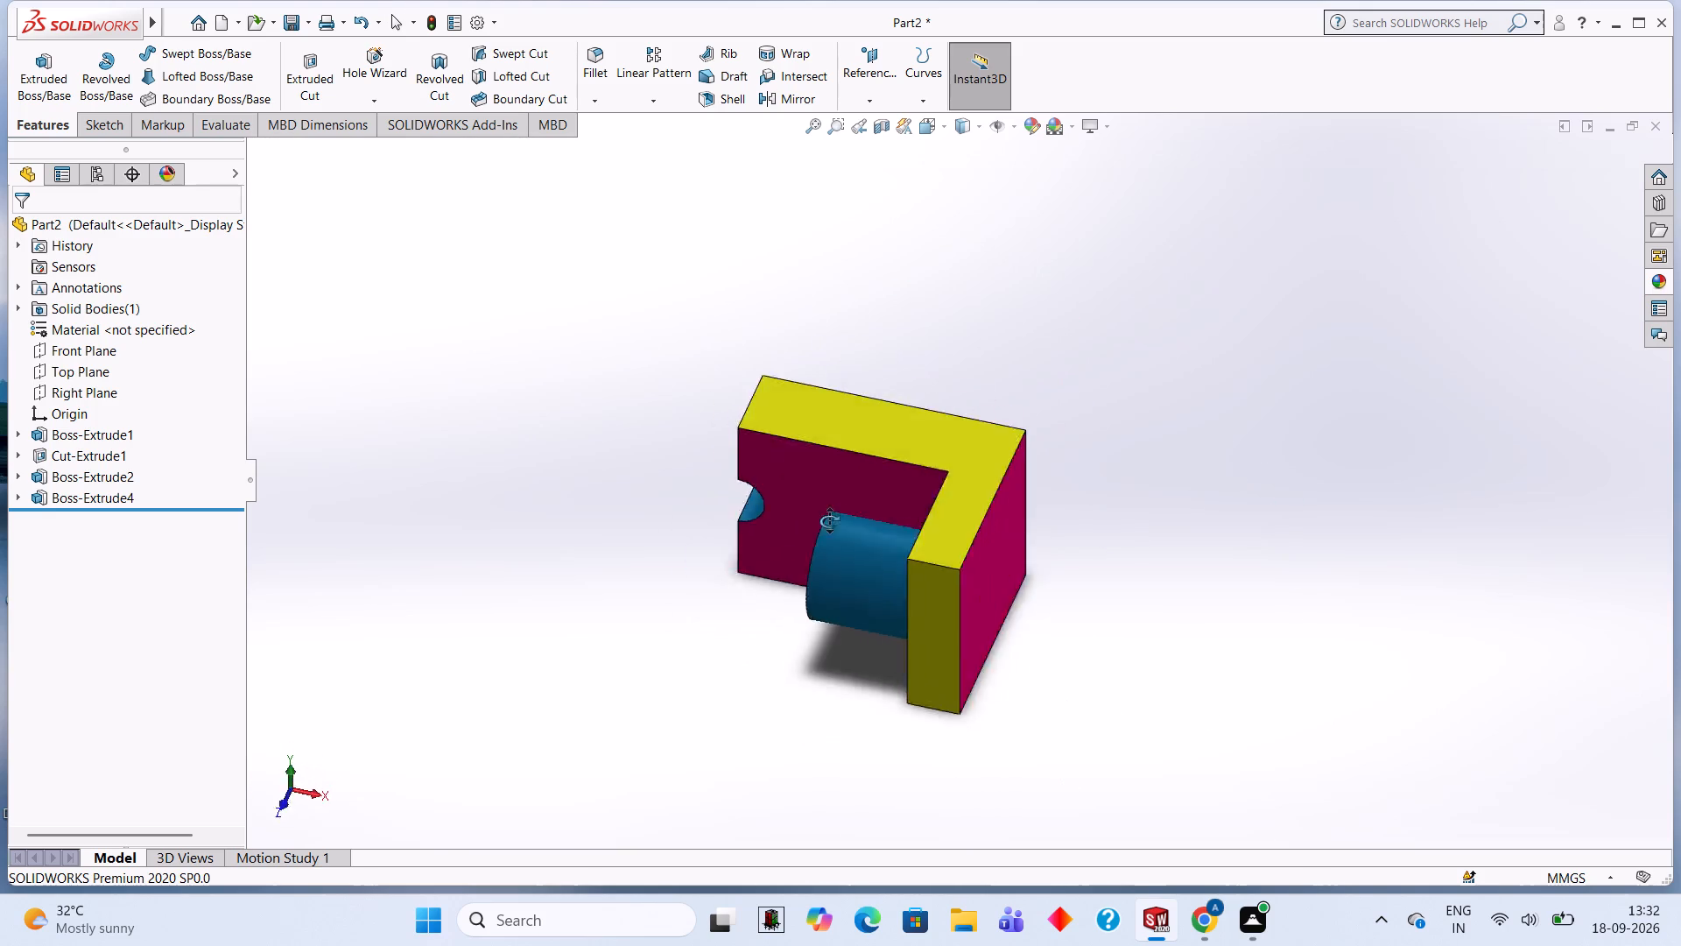
pyautogui.moveTo(829, 521); pyautogui.dragTo(826, 328, button='middle')
pyautogui.moveTo(1157, 528); pyautogui.dragTo(1312, 420, button='middle')
pyautogui.scroll(1, 1312, 420)
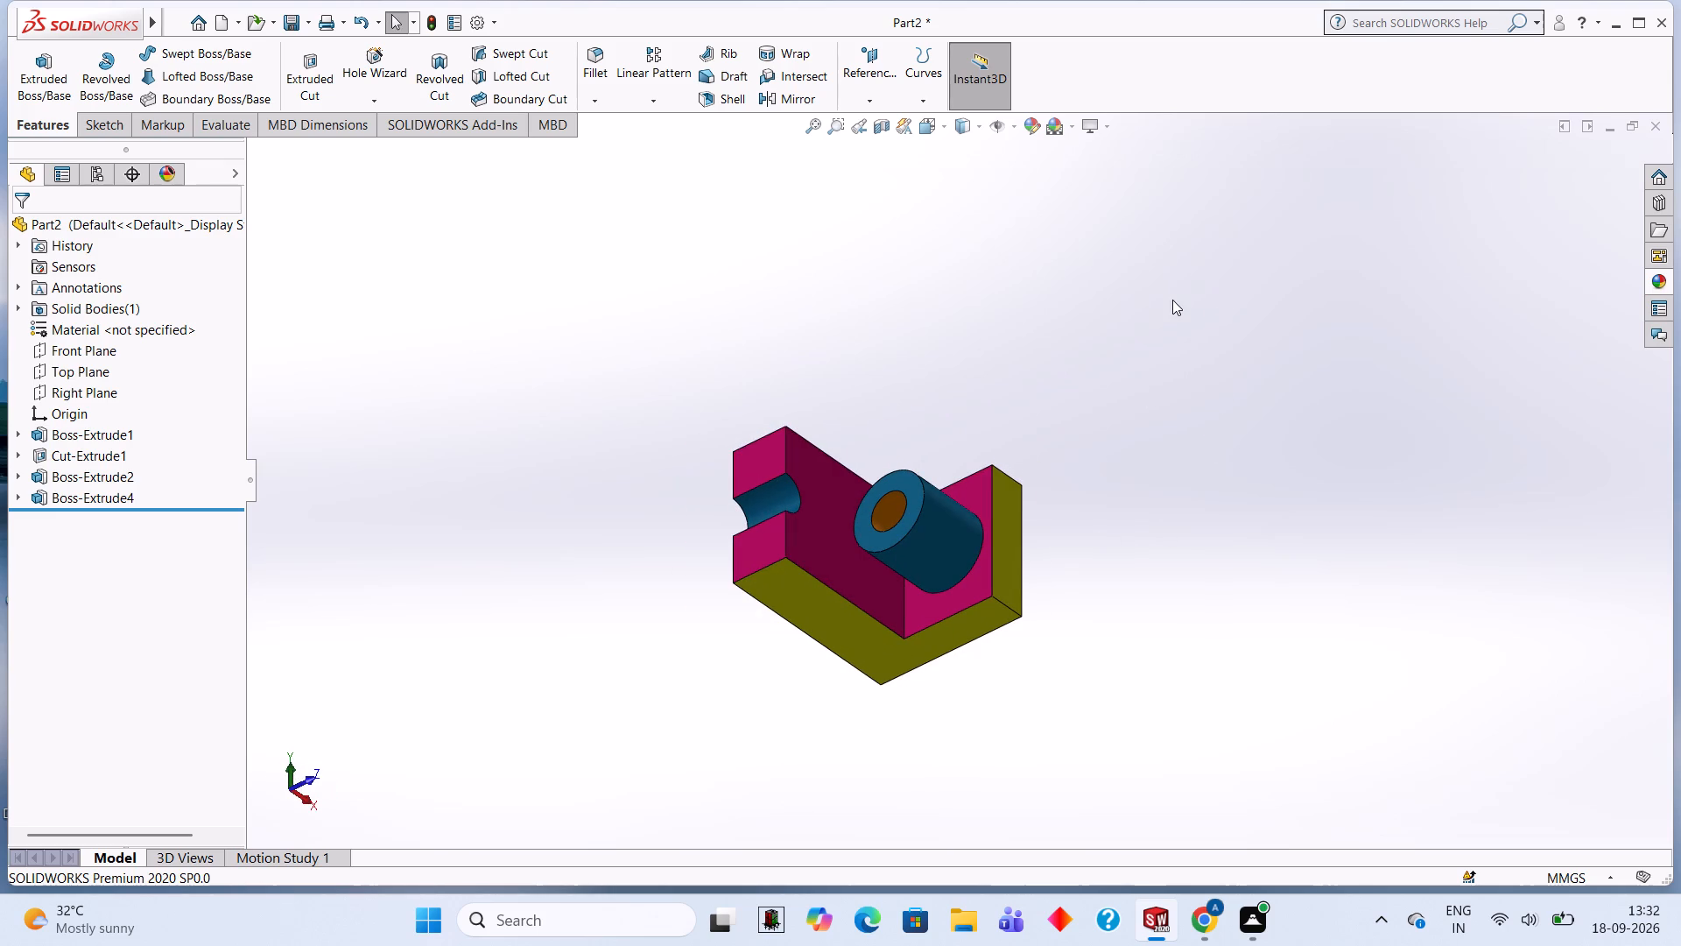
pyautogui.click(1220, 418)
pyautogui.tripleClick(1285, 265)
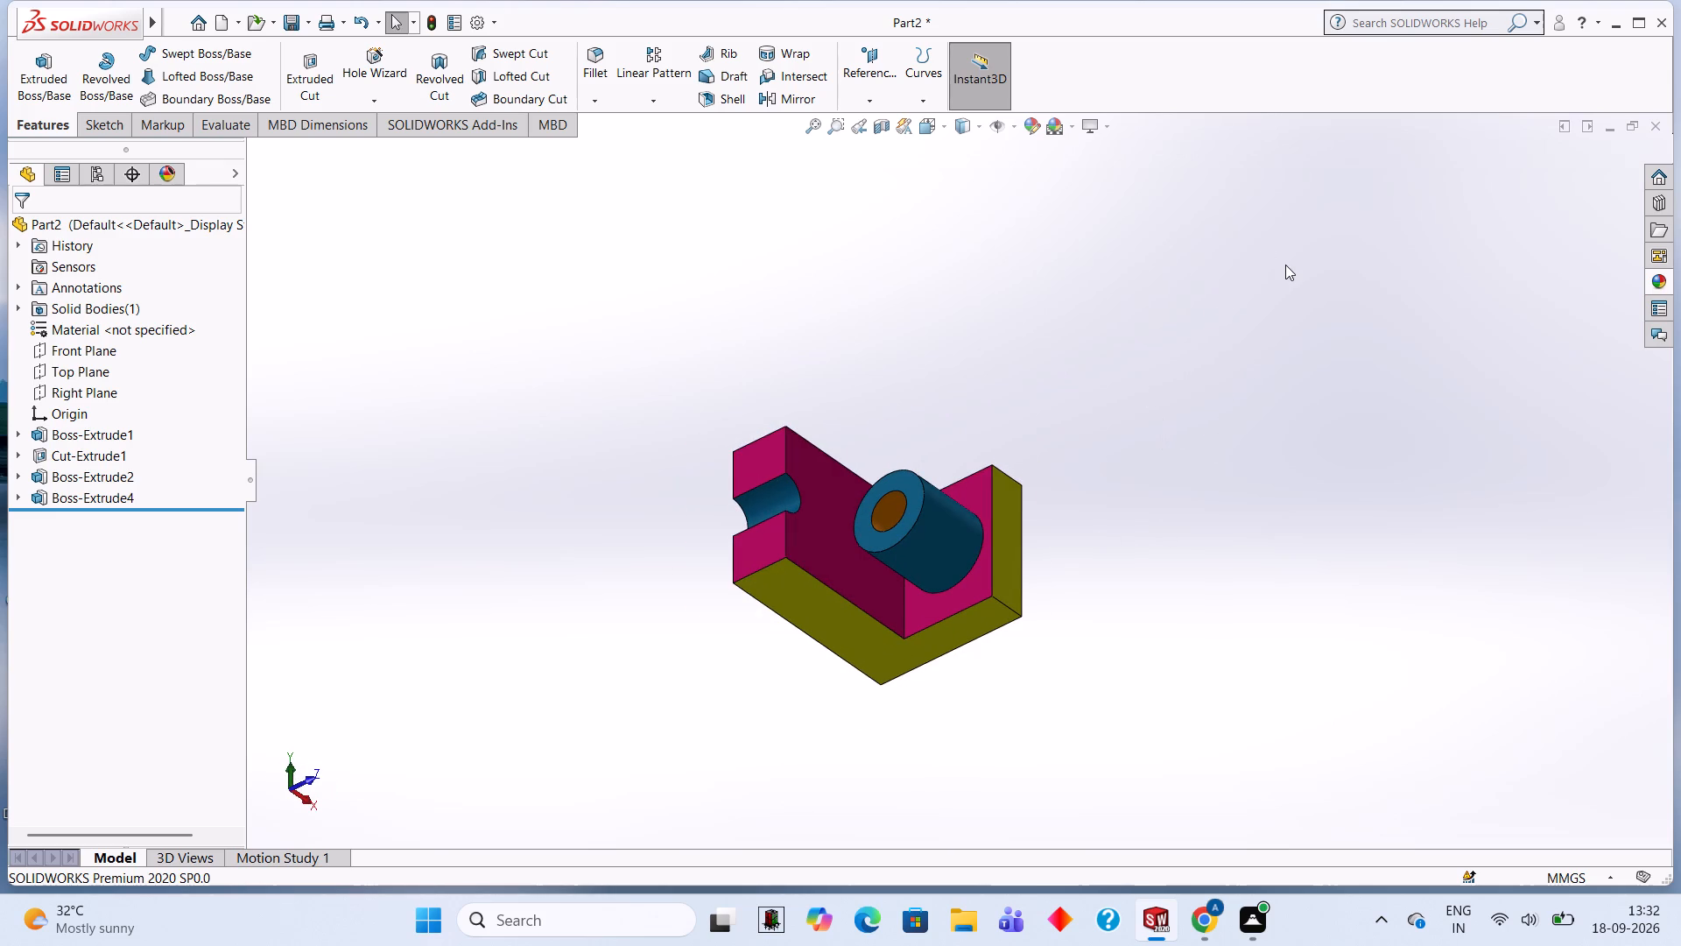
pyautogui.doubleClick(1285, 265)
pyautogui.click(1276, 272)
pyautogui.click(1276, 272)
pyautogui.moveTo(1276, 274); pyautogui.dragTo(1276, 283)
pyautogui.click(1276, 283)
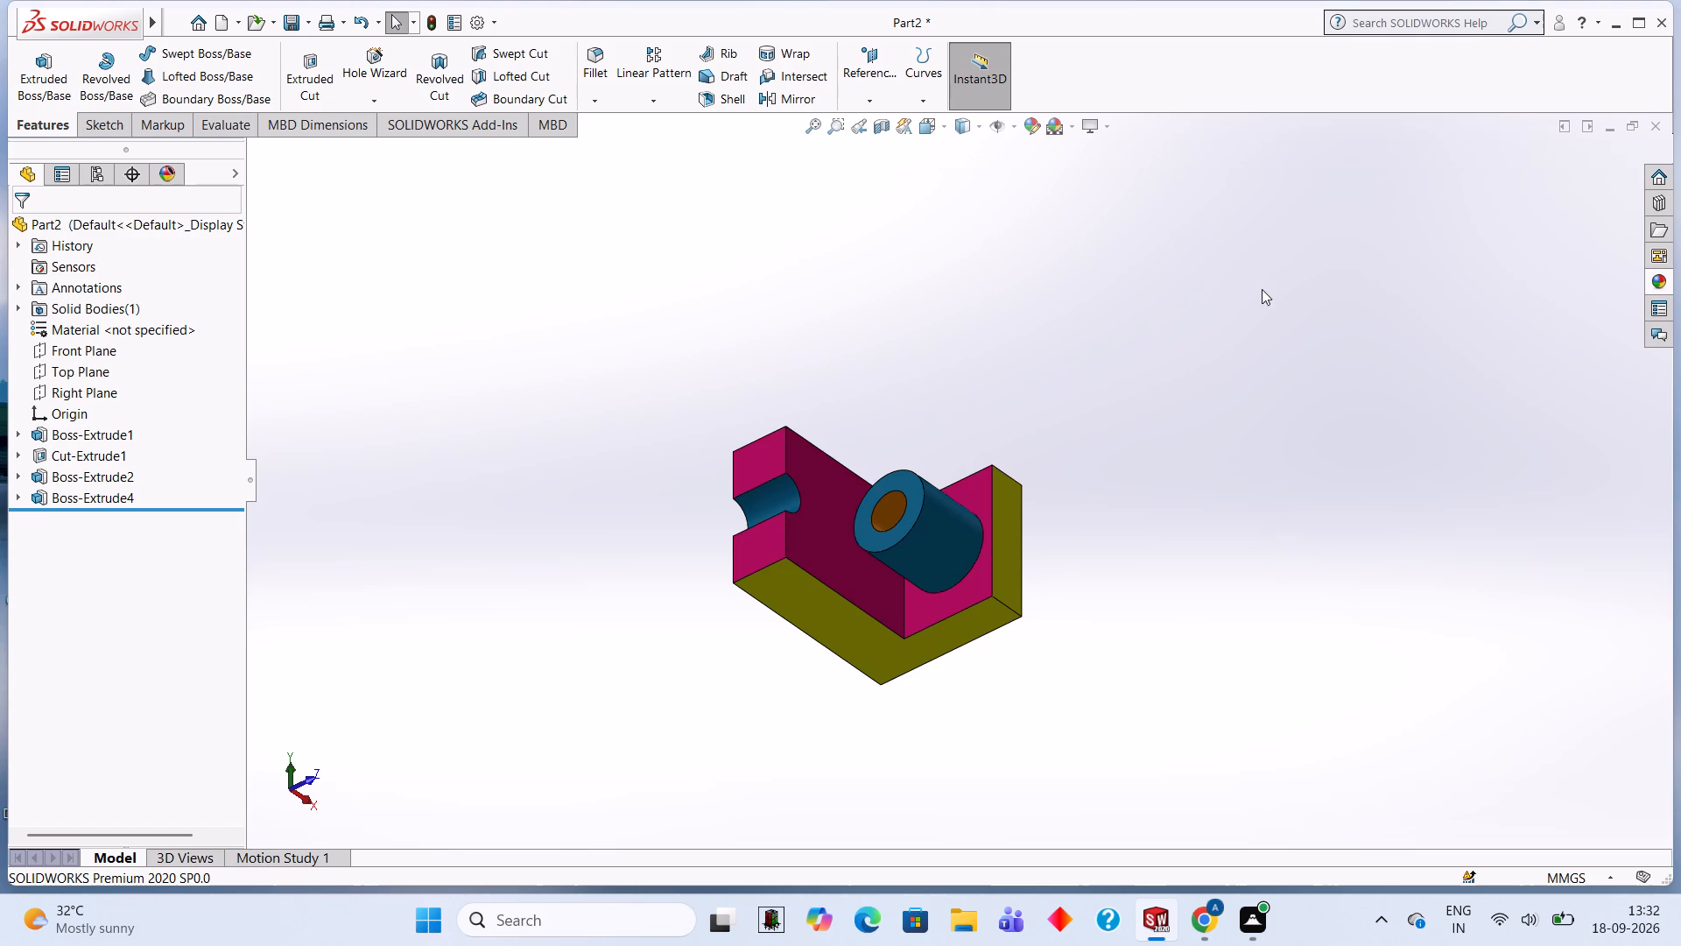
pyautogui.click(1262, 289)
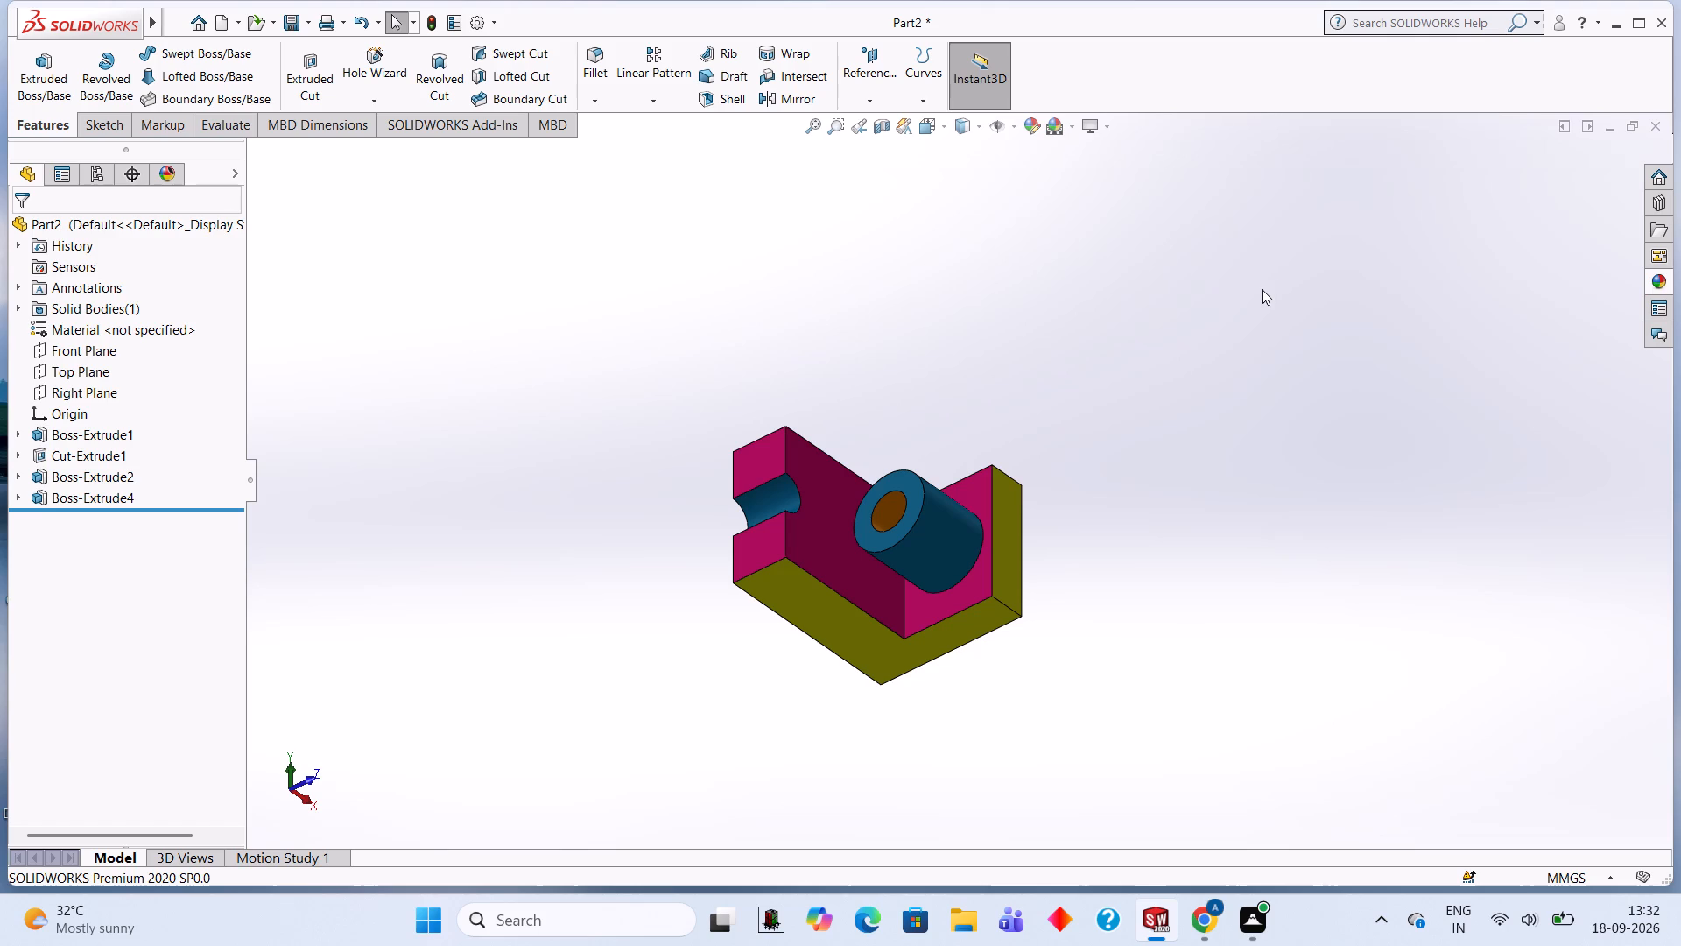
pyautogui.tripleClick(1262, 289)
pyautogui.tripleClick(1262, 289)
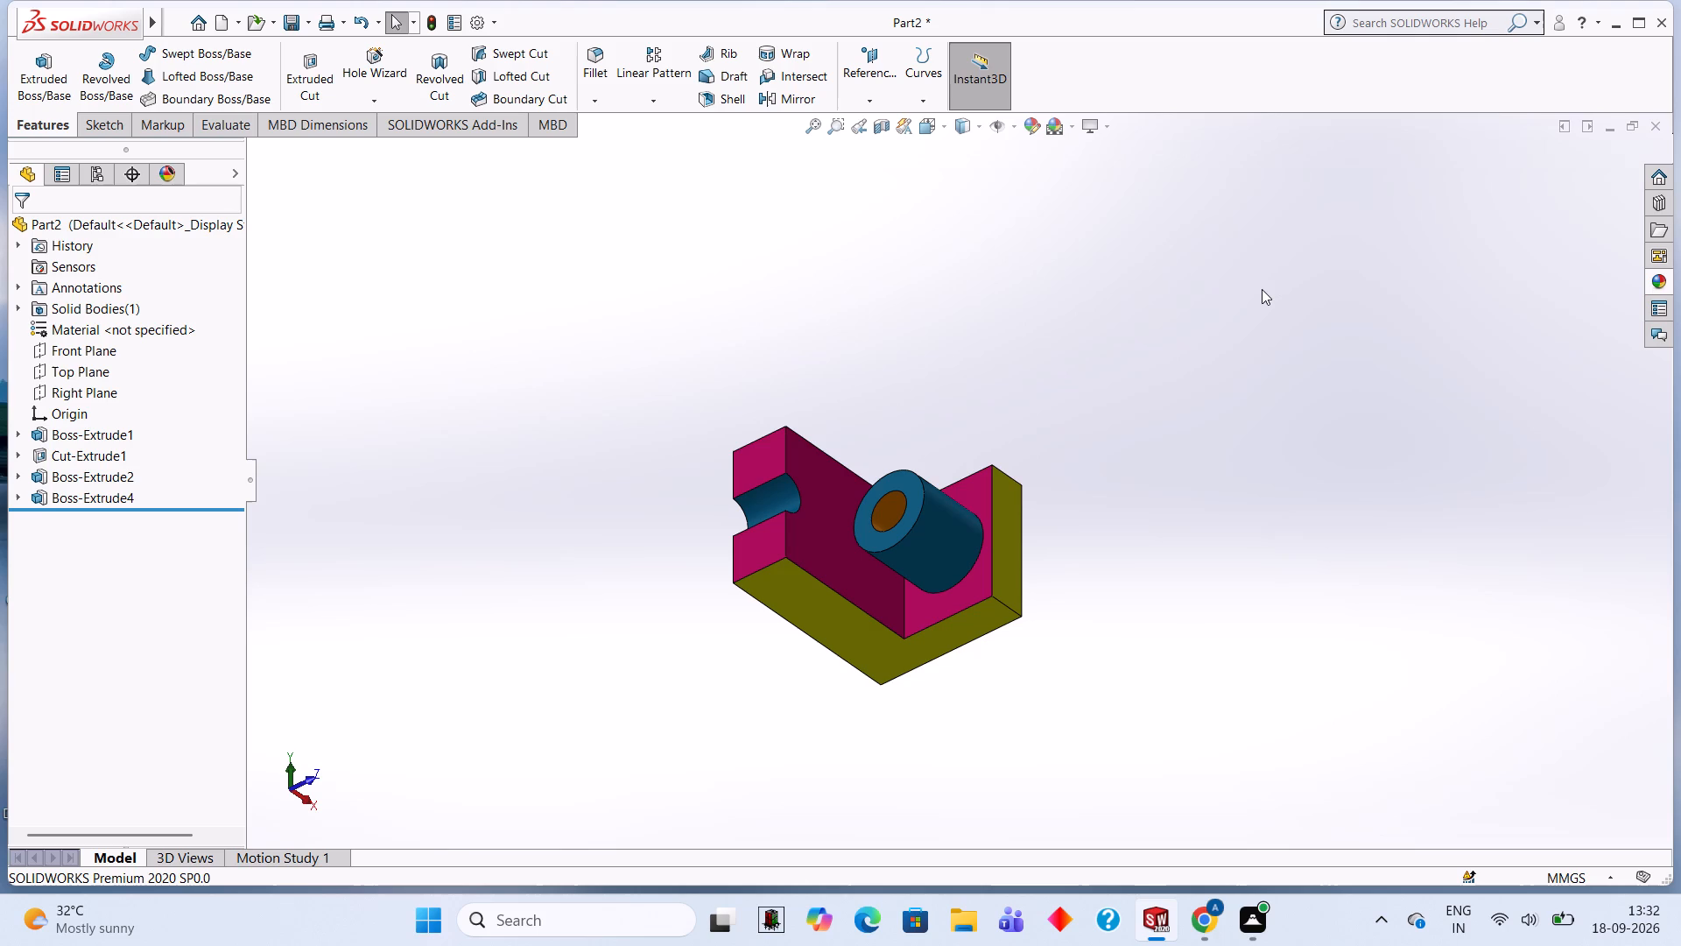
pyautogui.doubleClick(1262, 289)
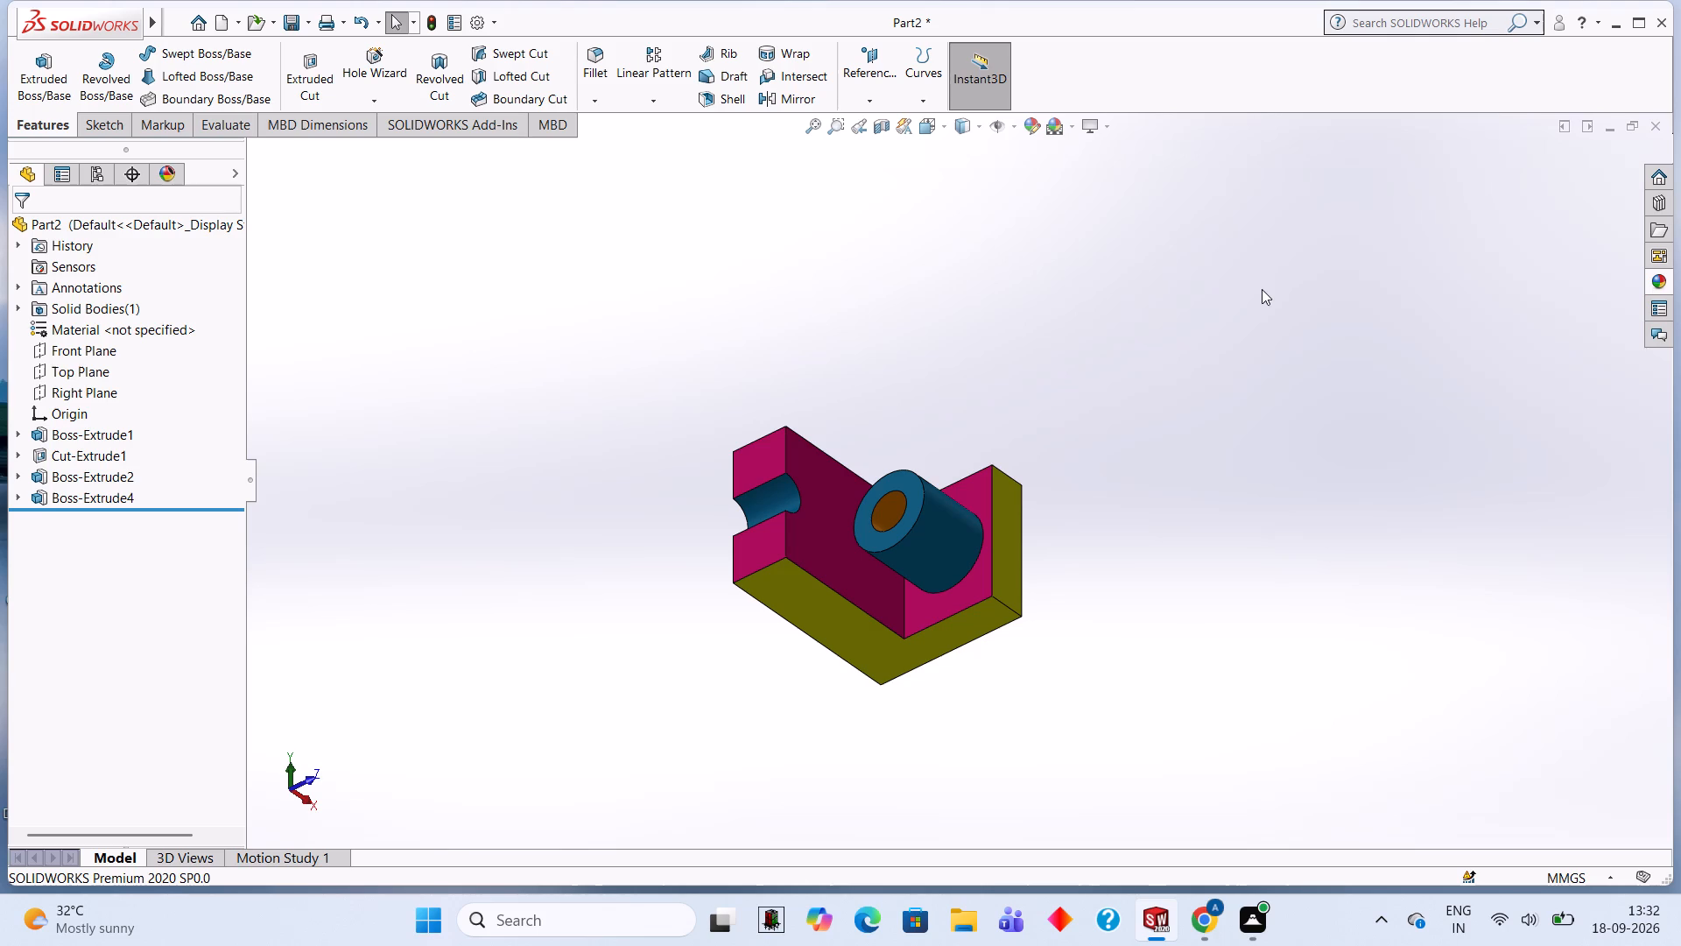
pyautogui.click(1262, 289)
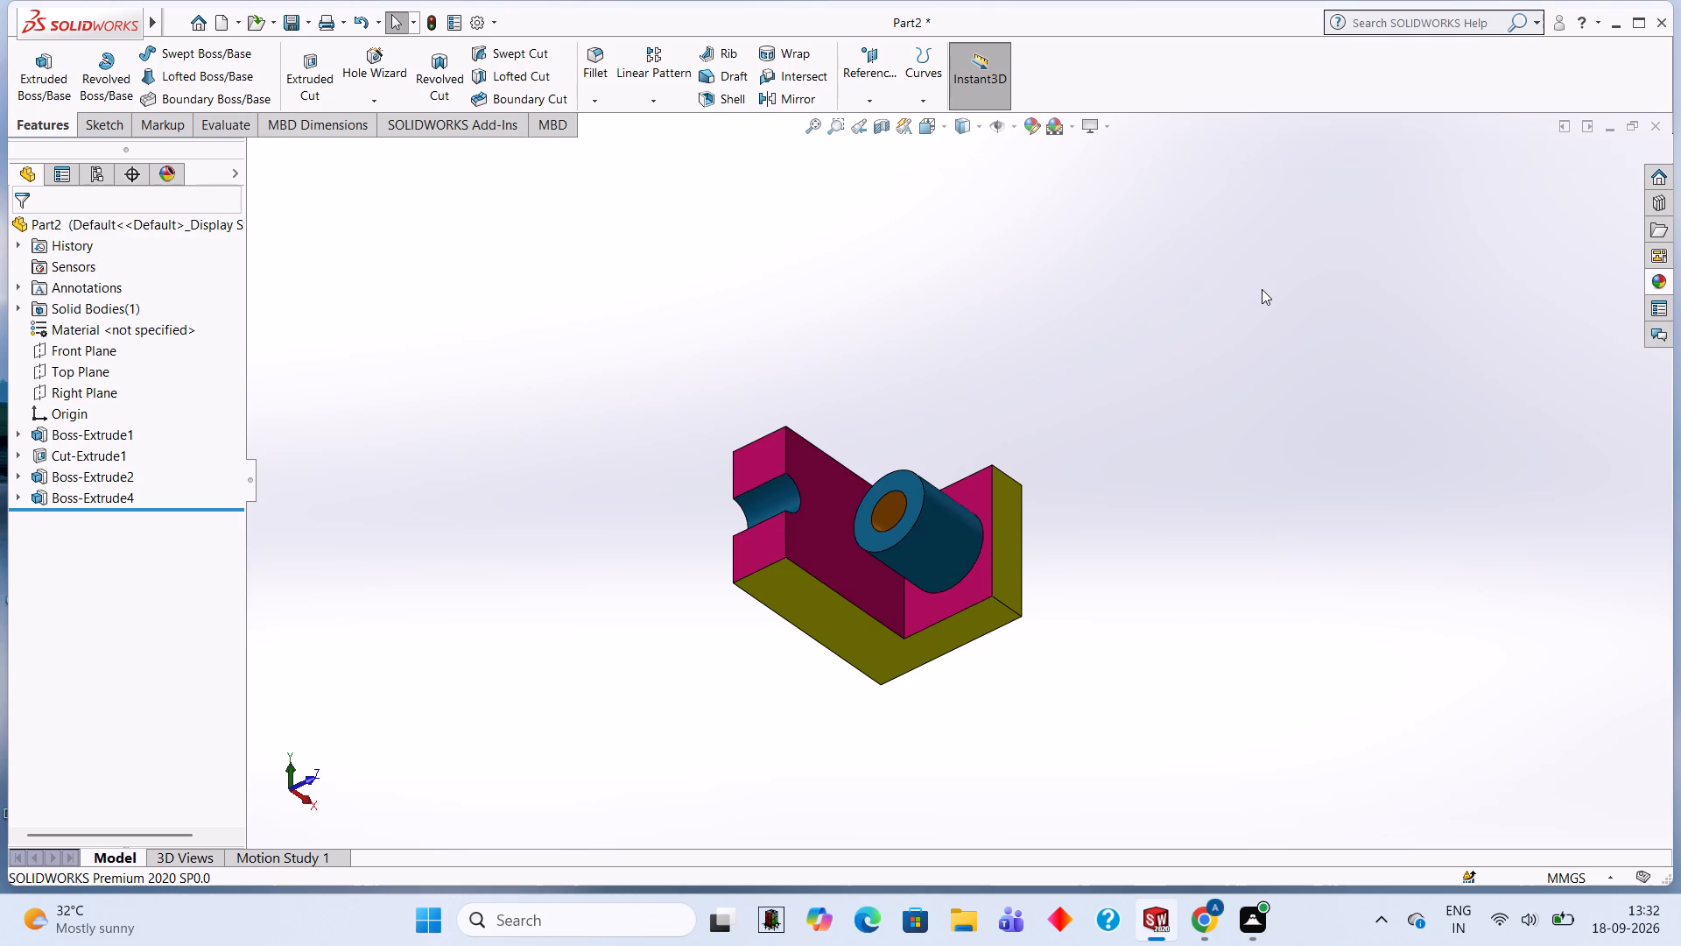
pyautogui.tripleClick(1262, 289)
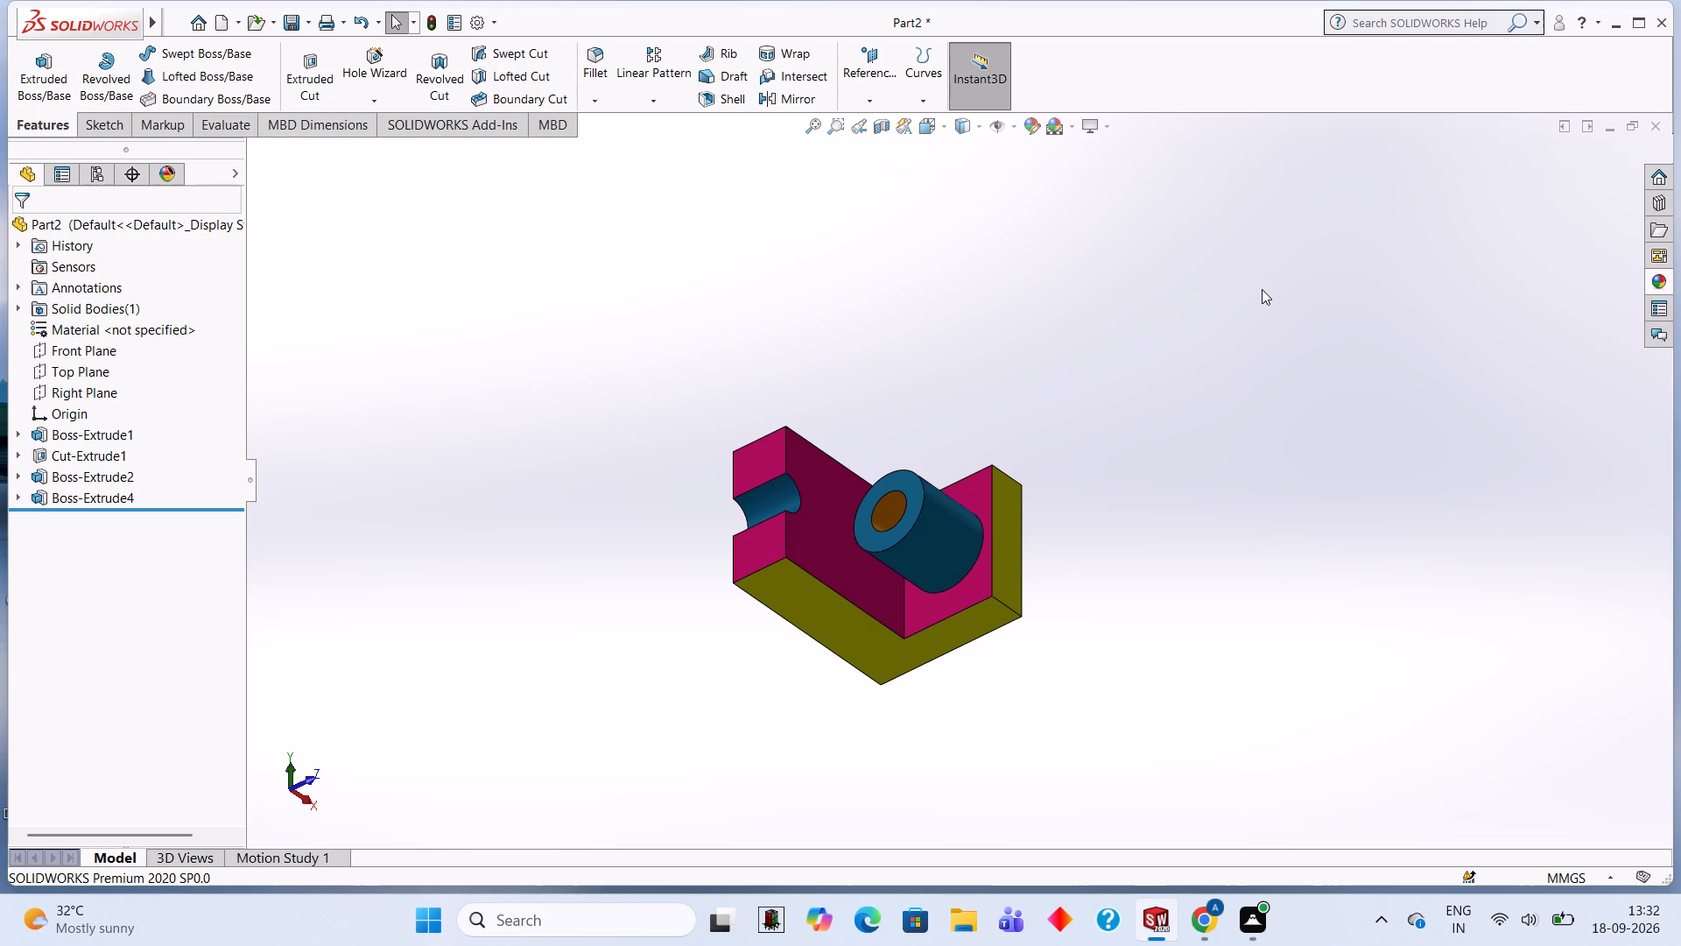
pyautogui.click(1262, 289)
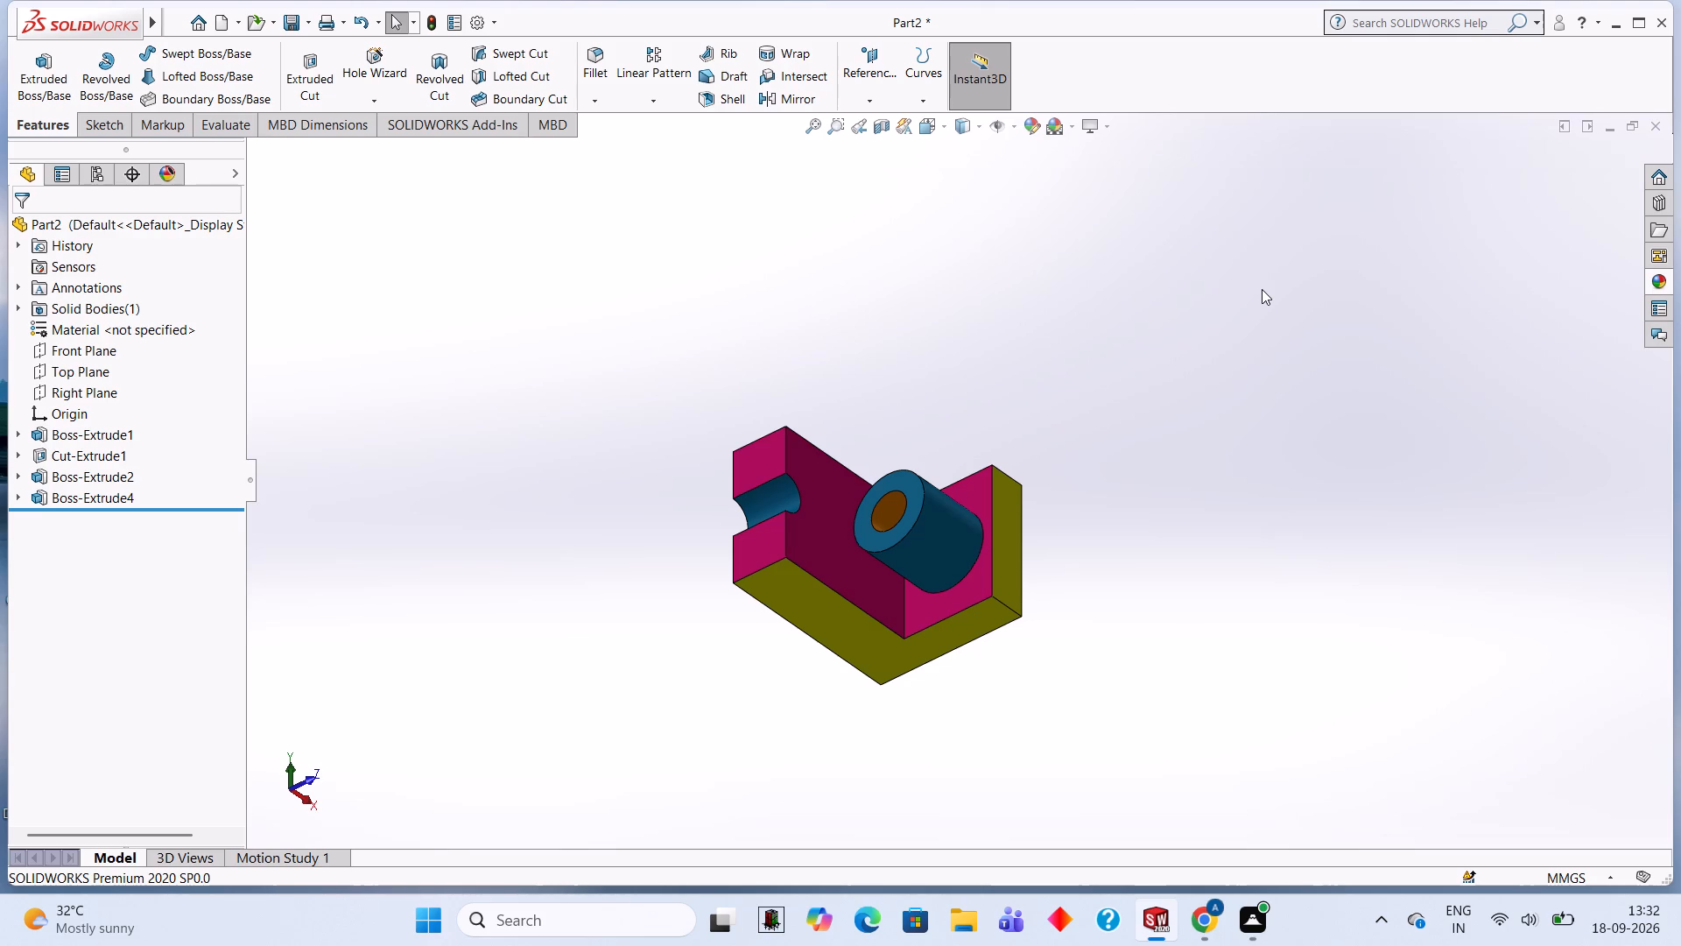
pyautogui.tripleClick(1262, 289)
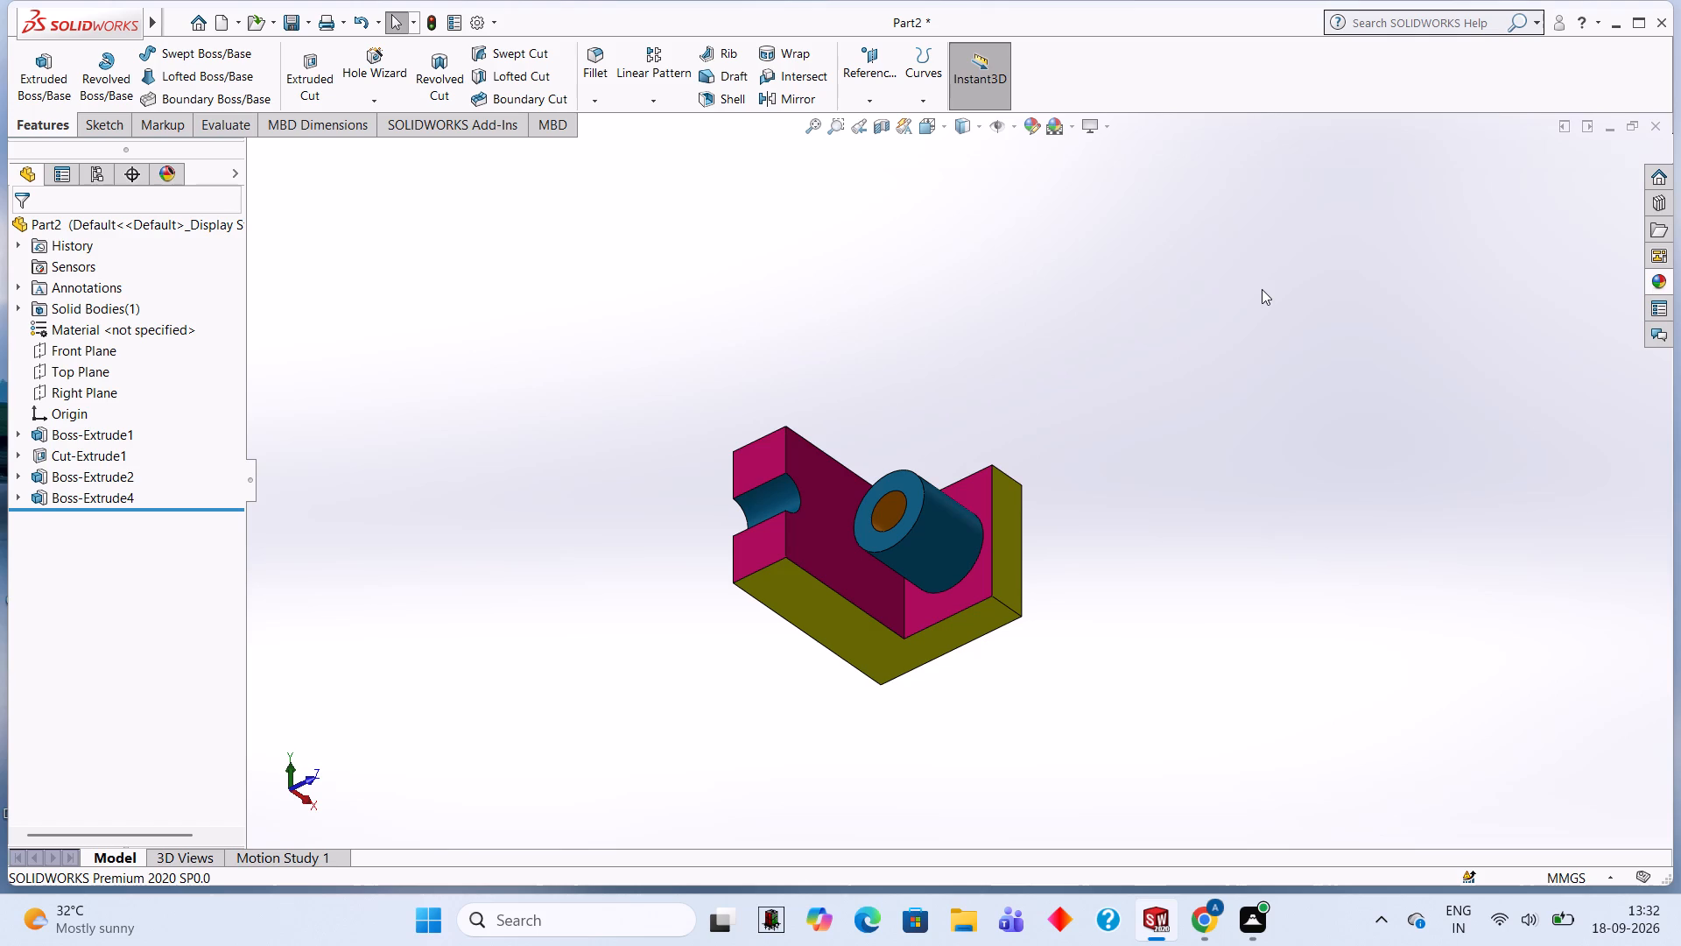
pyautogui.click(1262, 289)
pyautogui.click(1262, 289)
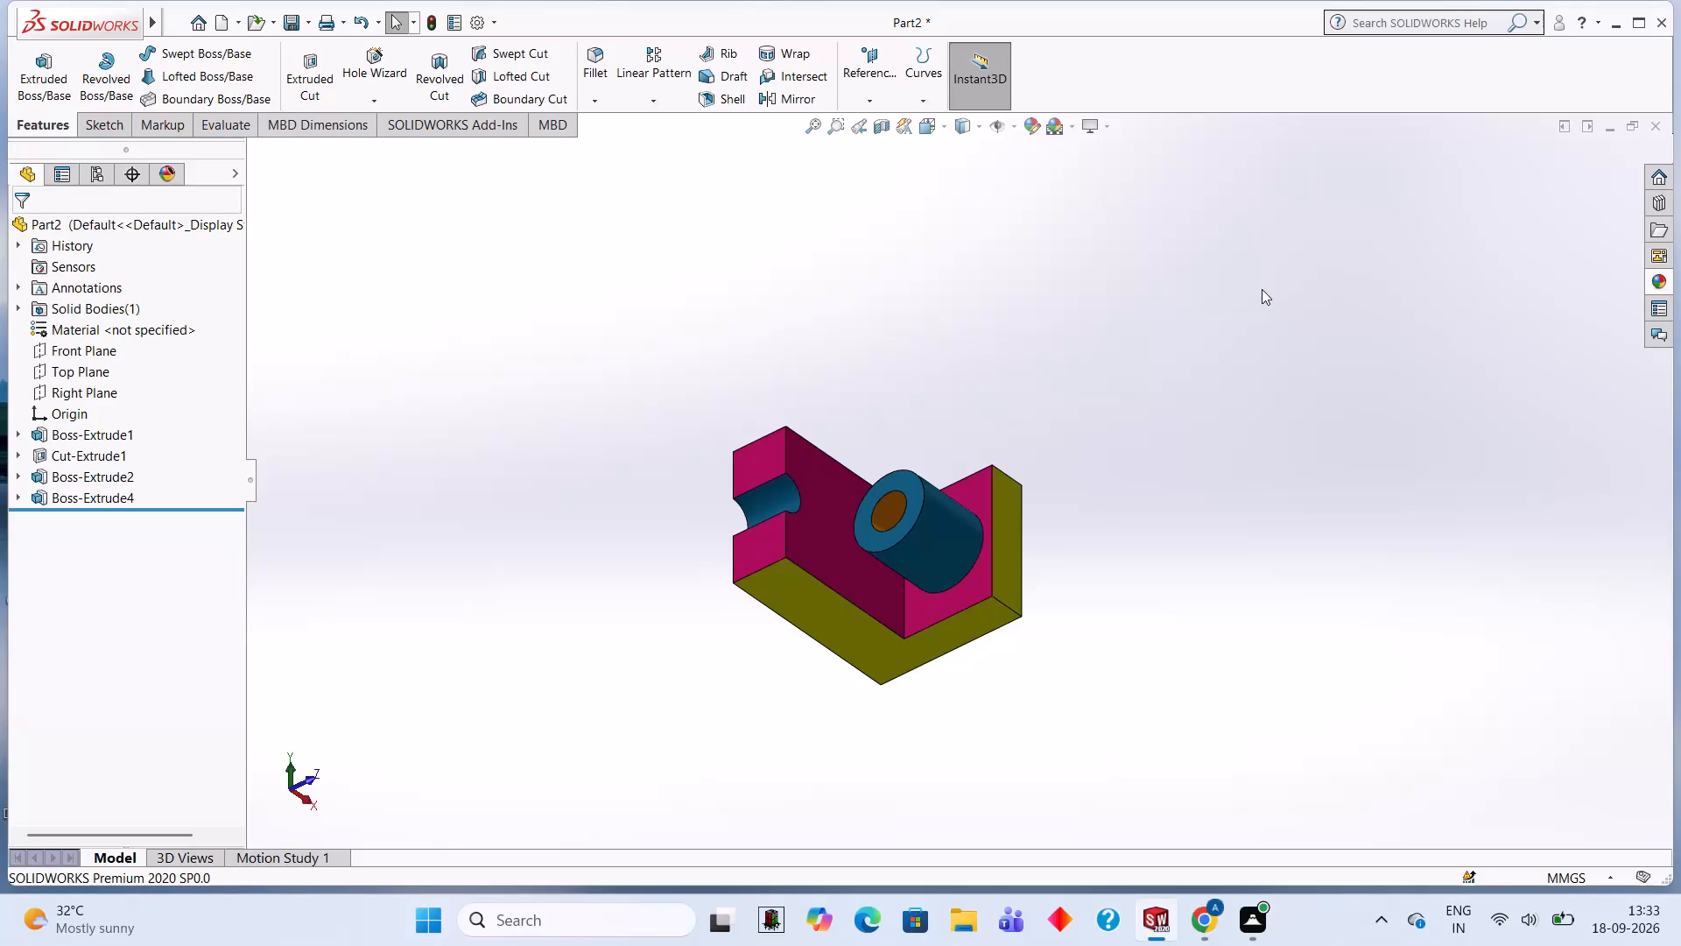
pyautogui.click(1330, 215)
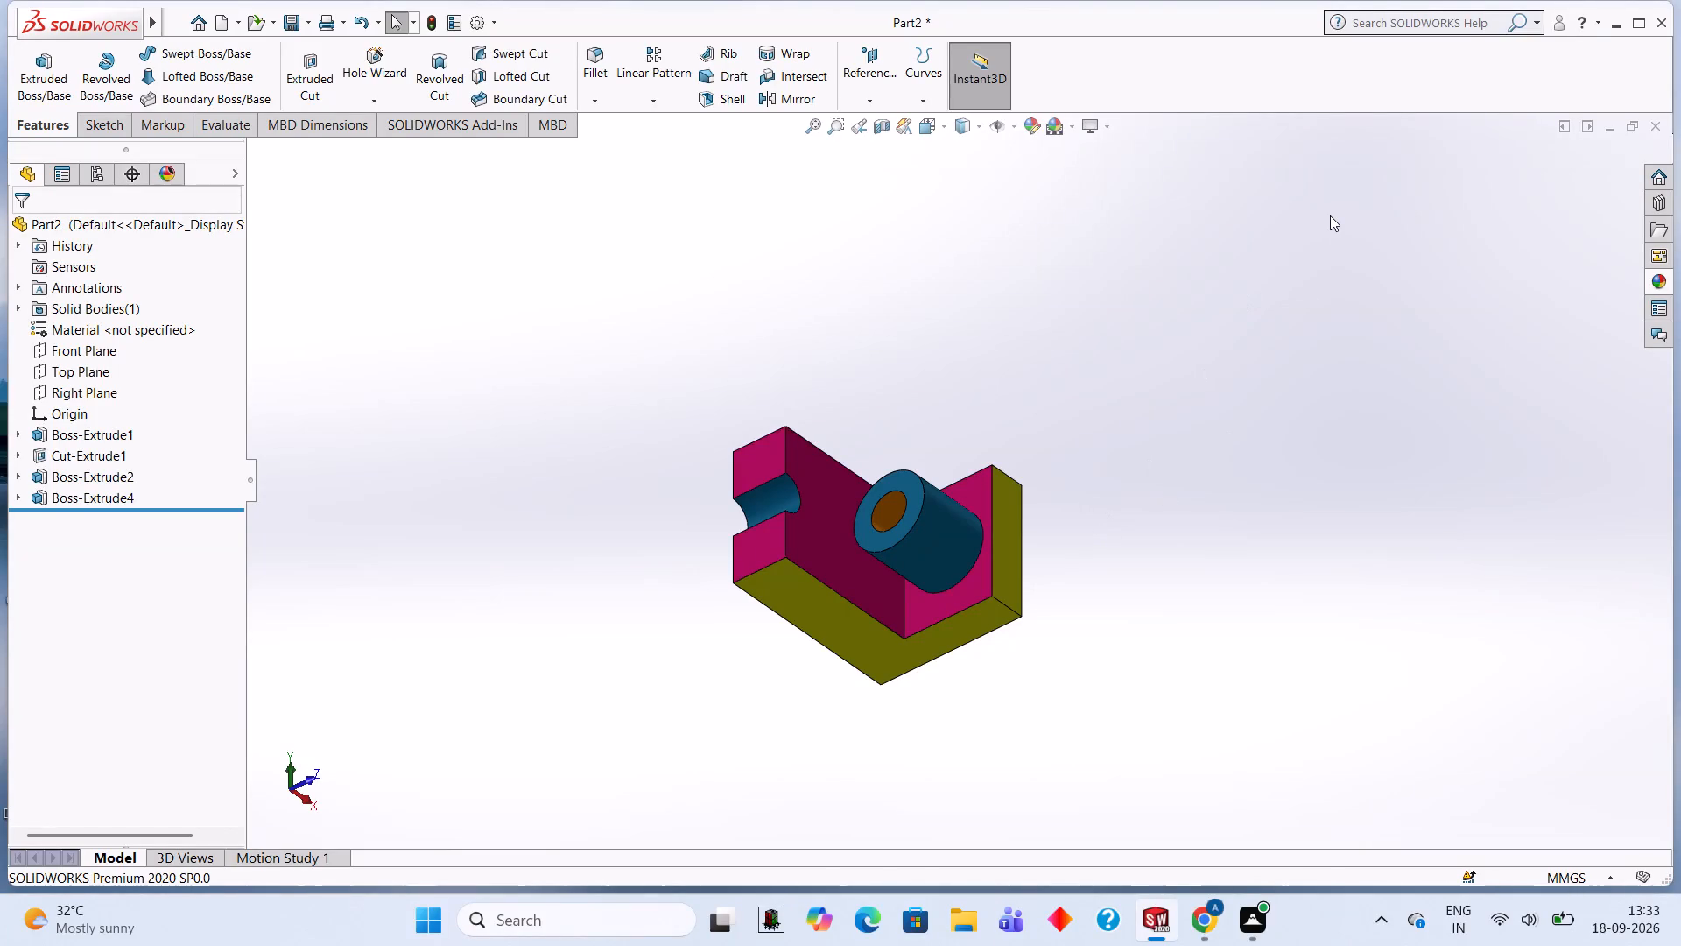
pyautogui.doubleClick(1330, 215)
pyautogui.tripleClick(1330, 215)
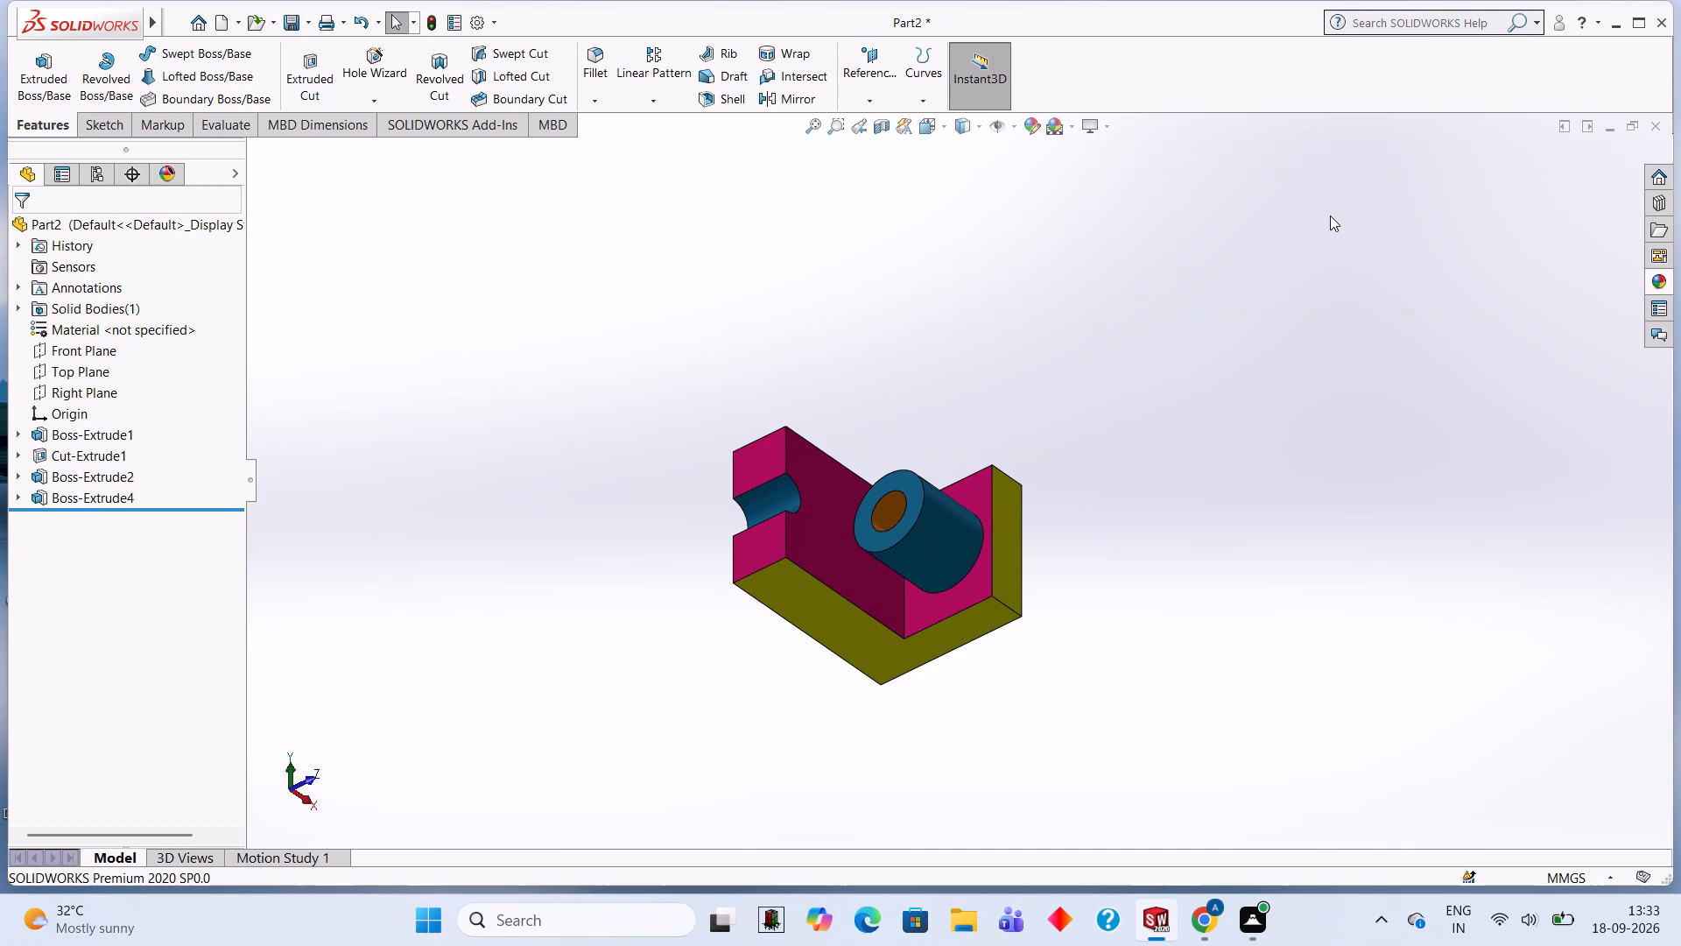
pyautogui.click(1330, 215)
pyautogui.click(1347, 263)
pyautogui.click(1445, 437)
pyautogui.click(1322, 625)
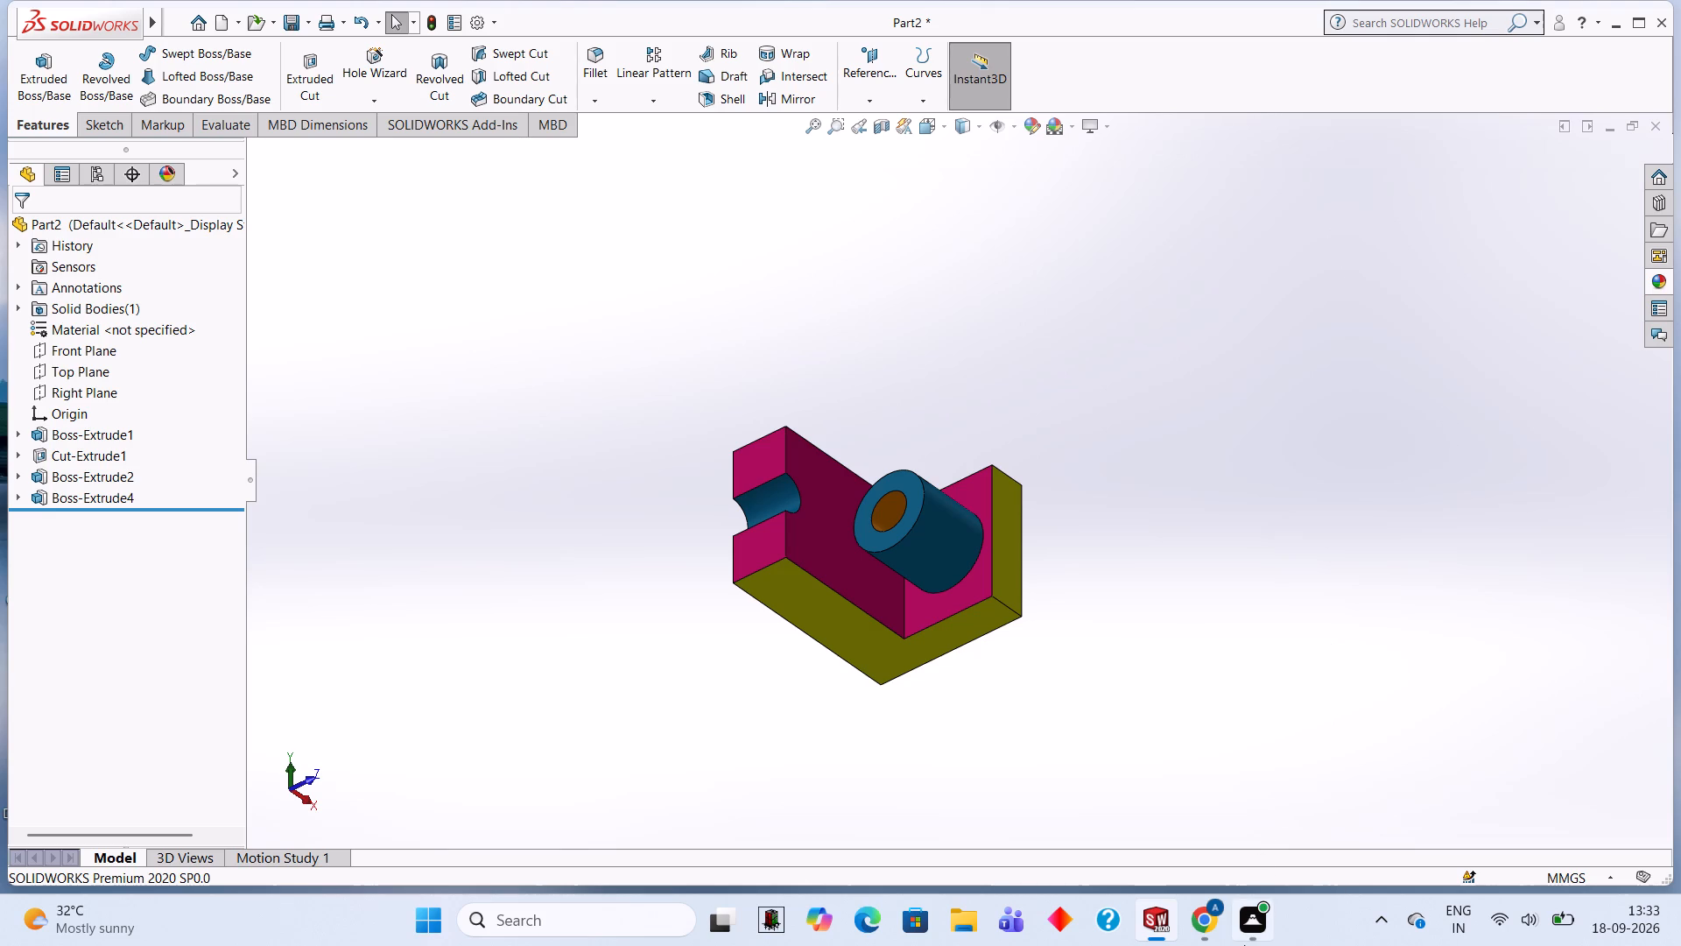
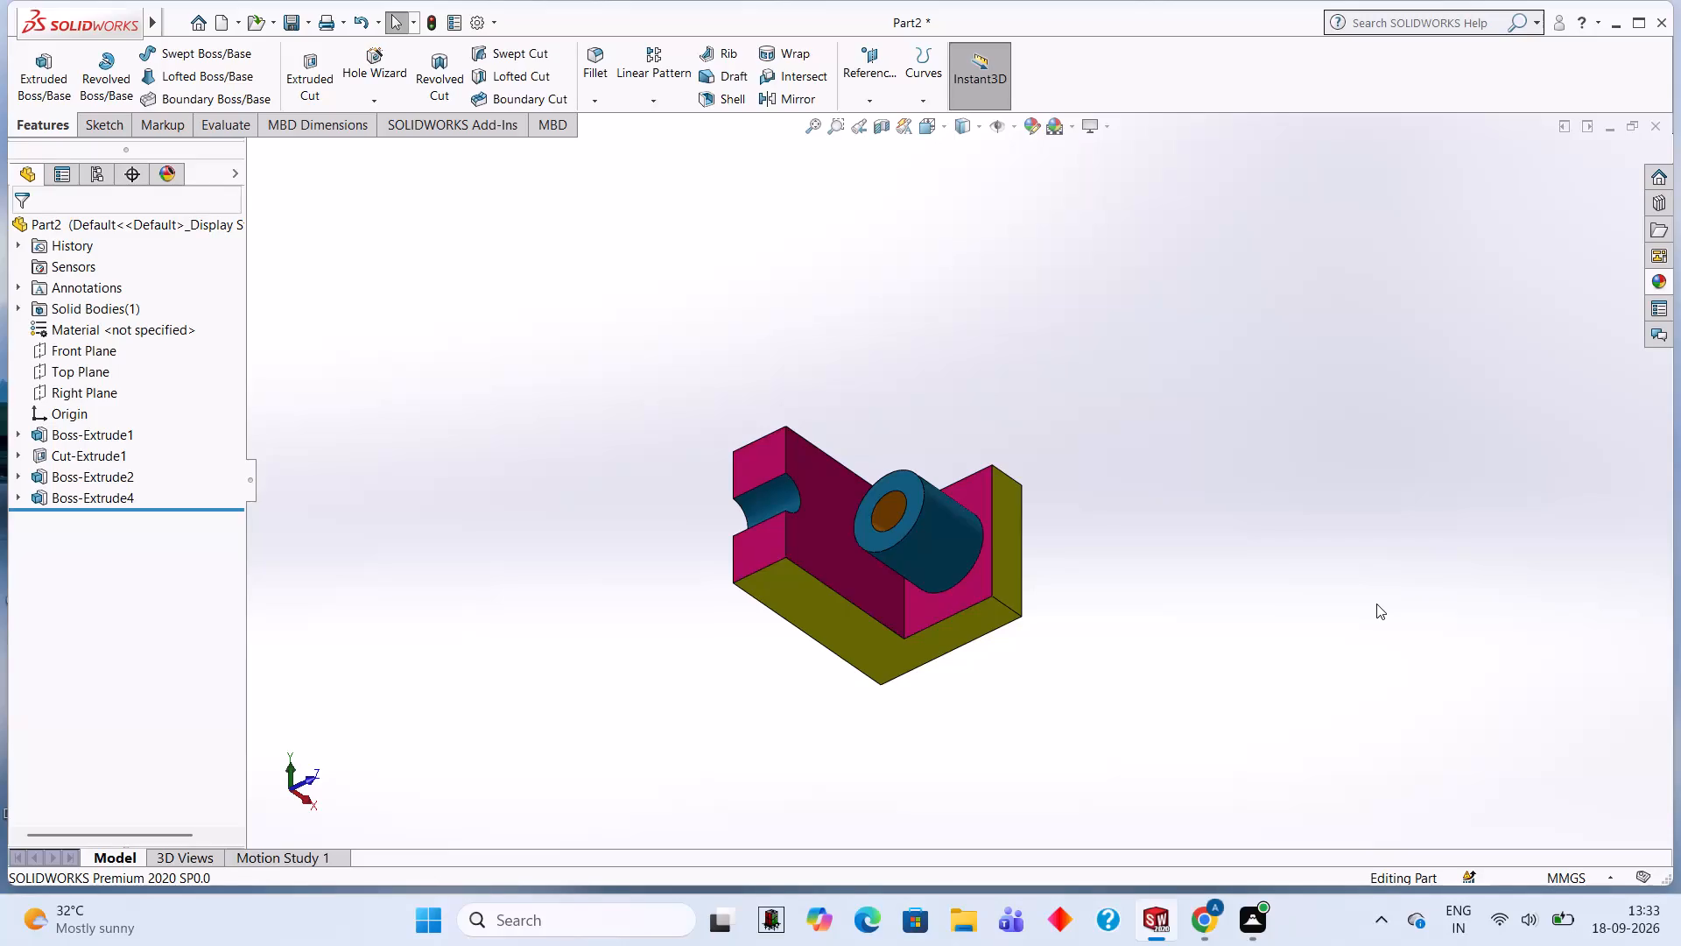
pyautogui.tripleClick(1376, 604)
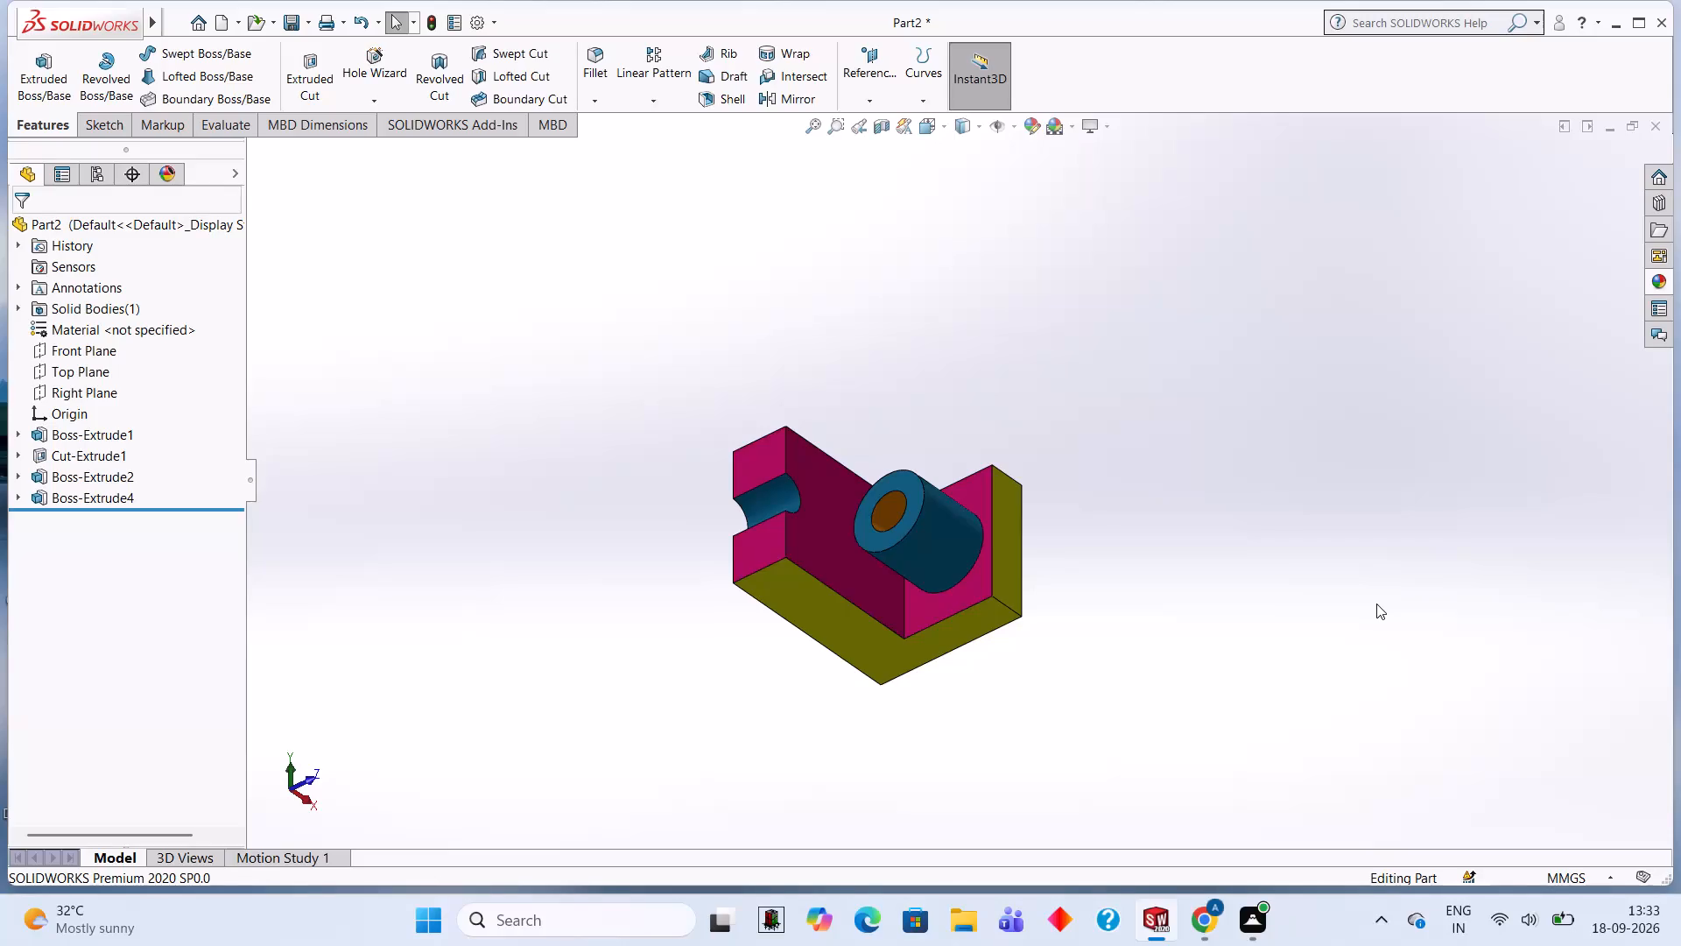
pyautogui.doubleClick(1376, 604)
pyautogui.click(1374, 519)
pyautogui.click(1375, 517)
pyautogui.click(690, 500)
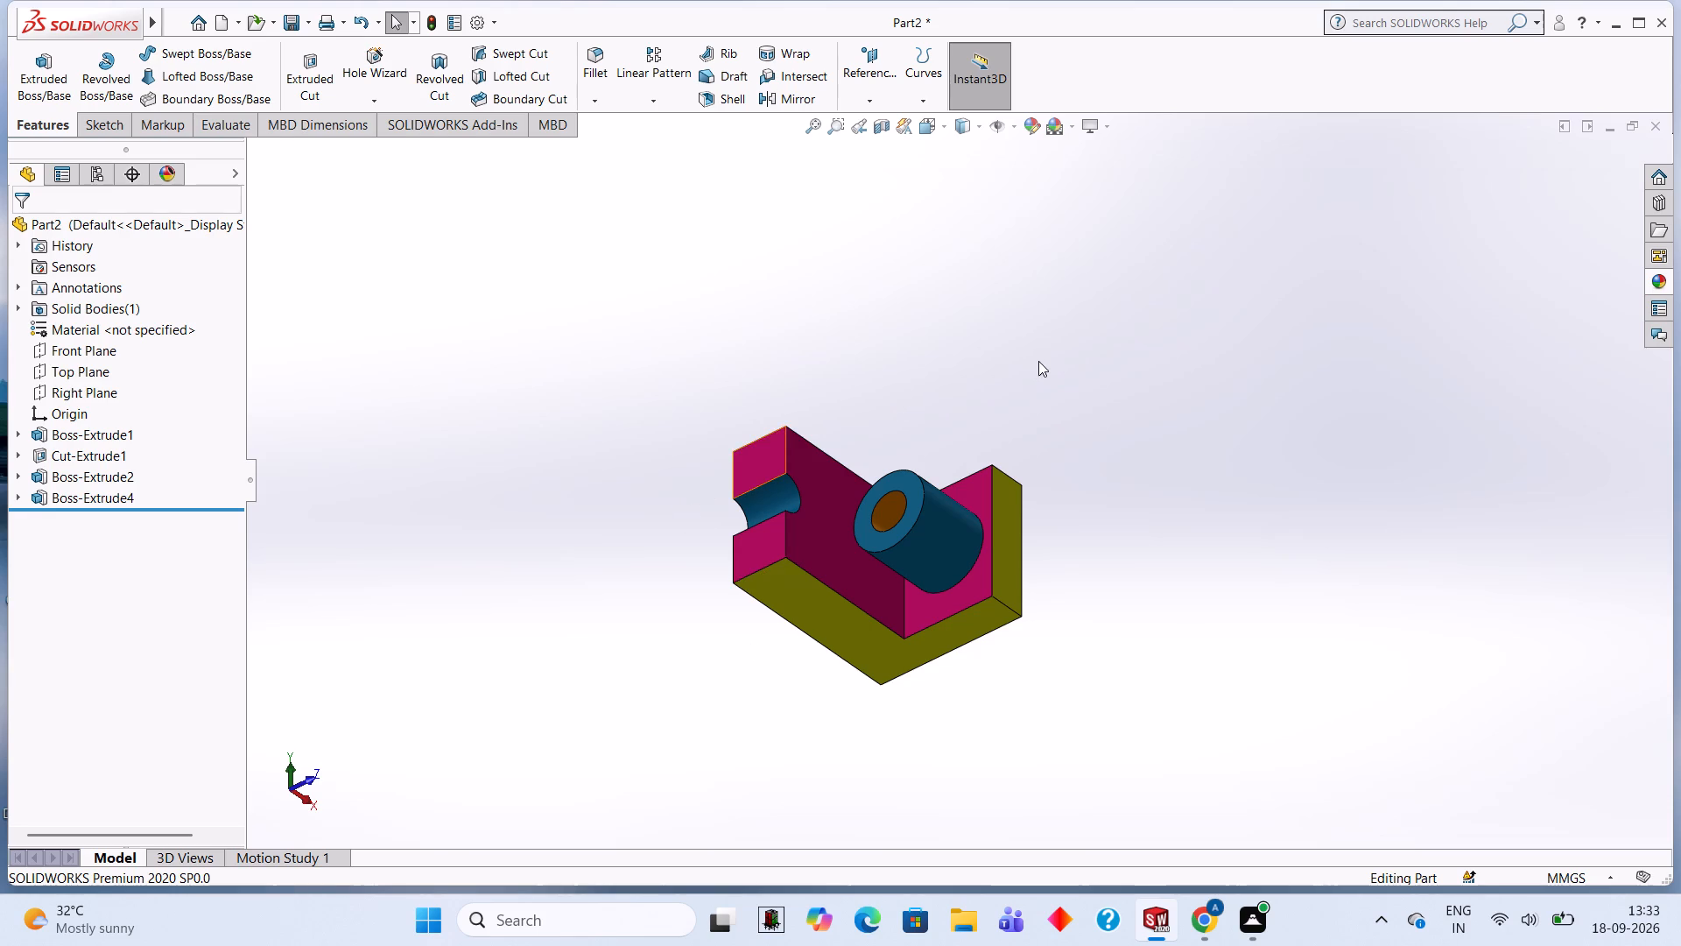
# Examine the coloured part from all sides, including the yellow L-shaped faces, the notch, the hollow boss and the plain outer faces.
pyautogui.rightClick(1188, 344)
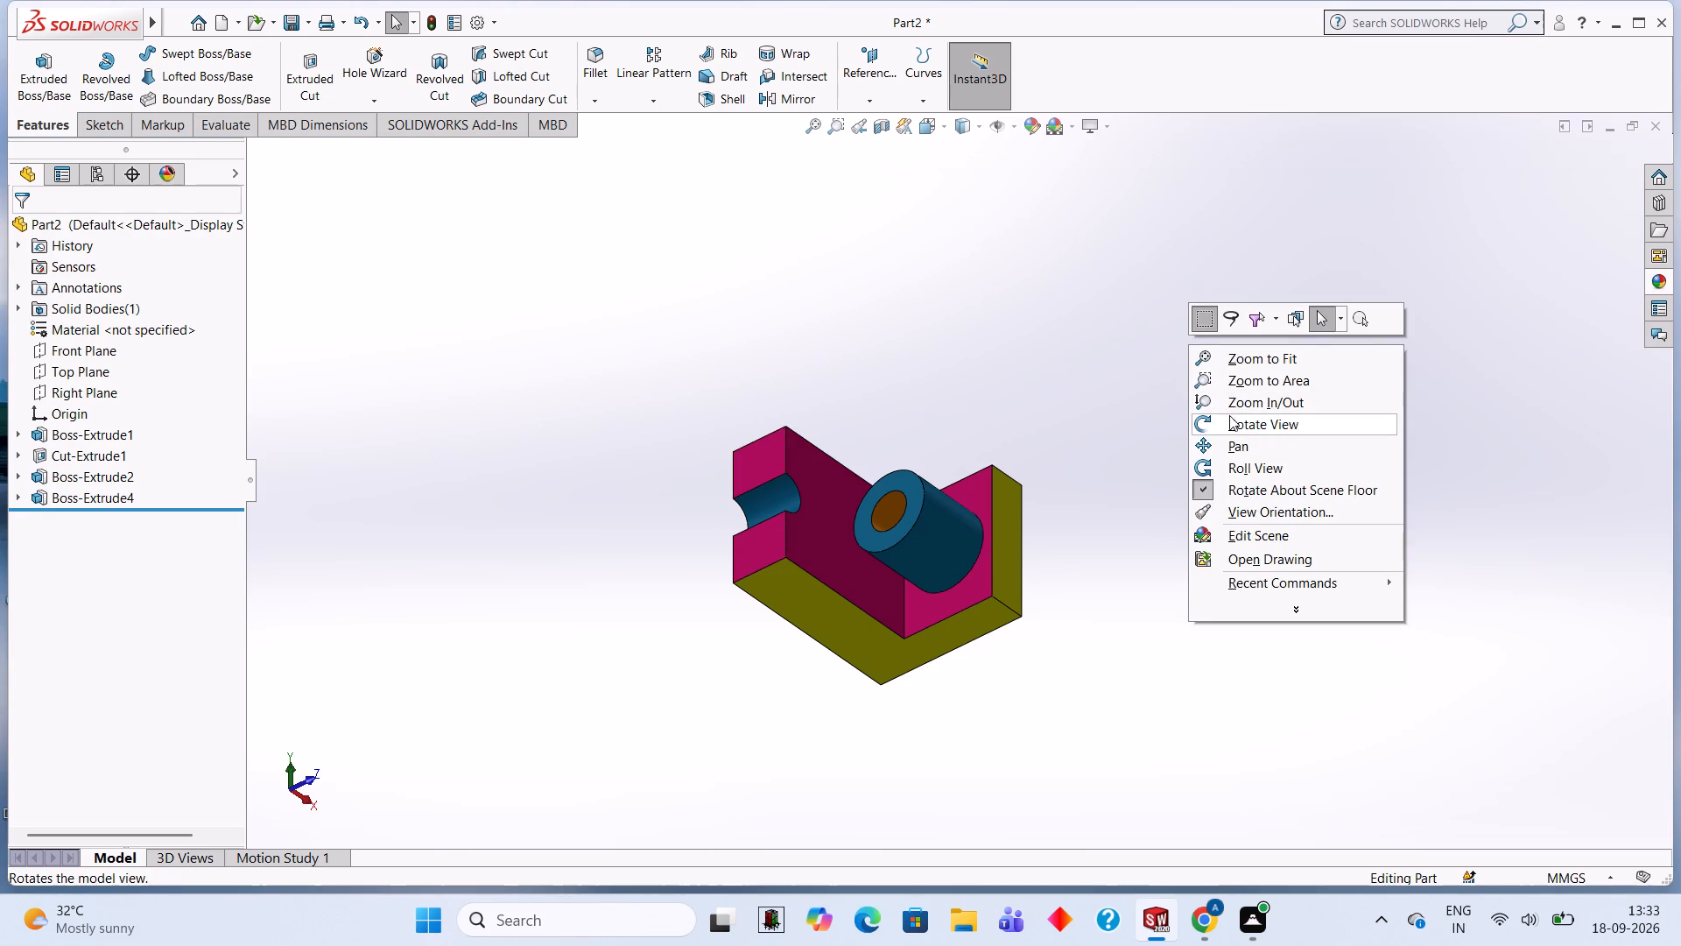
pyautogui.click(1229, 416)
pyautogui.moveTo(1128, 406); pyautogui.dragTo(1340, 207)
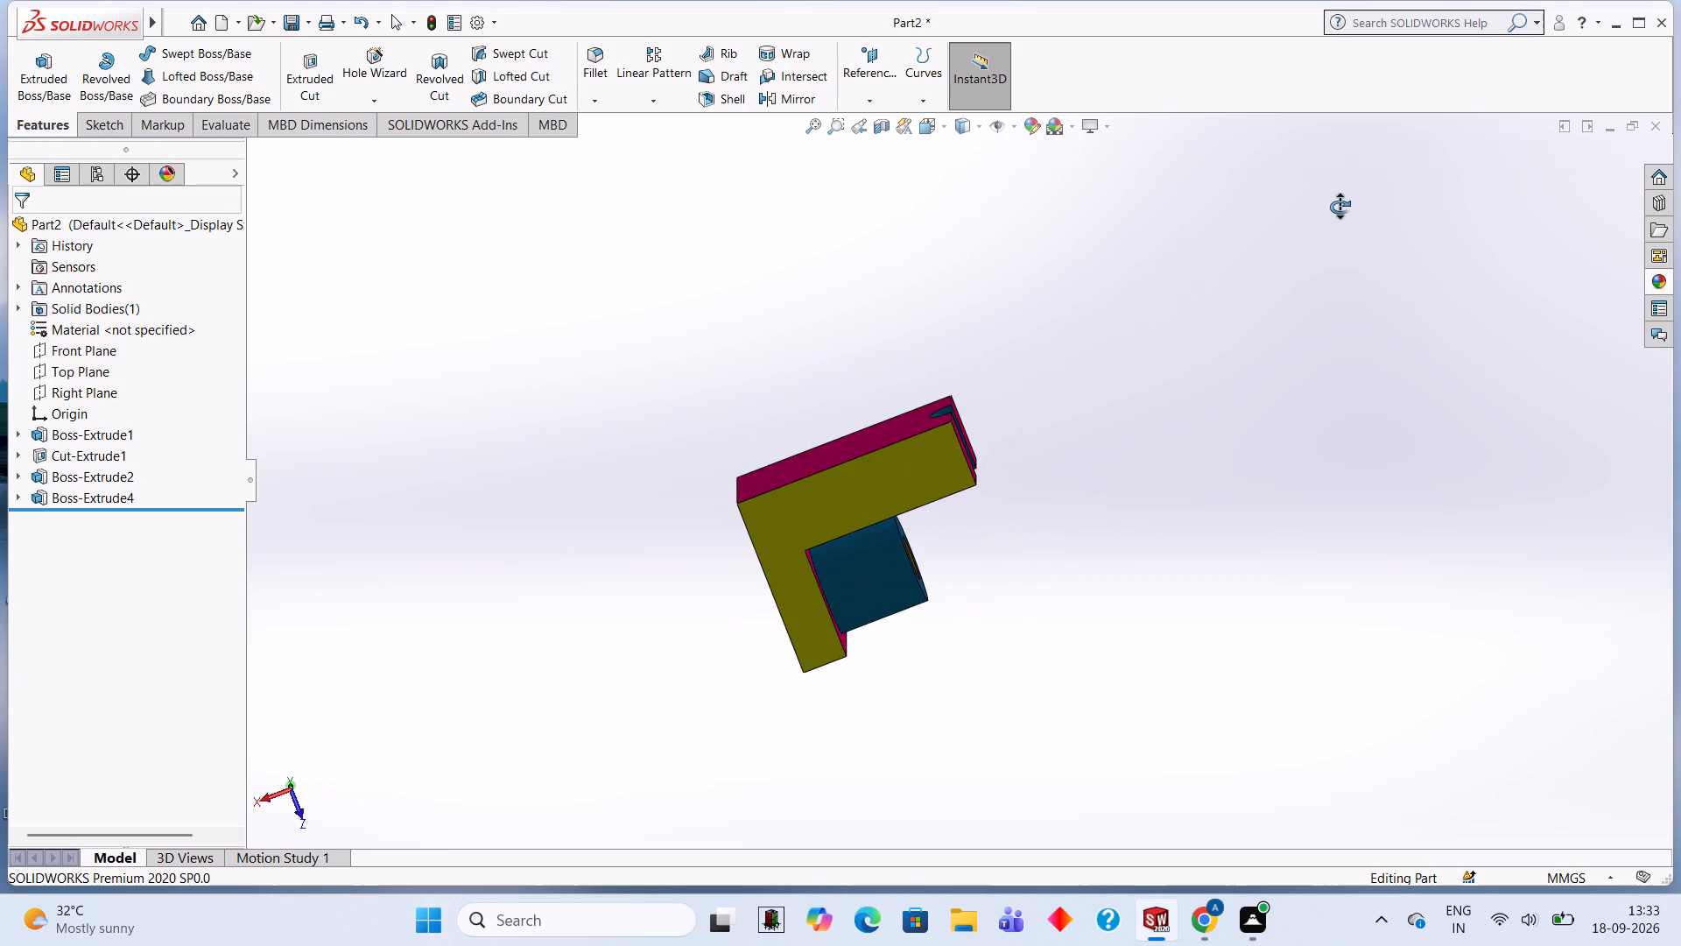
pyautogui.moveTo(1340, 207); pyautogui.dragTo(1680, 274)
pyautogui.moveTo(1680, 274); pyautogui.dragTo(1680, 291)
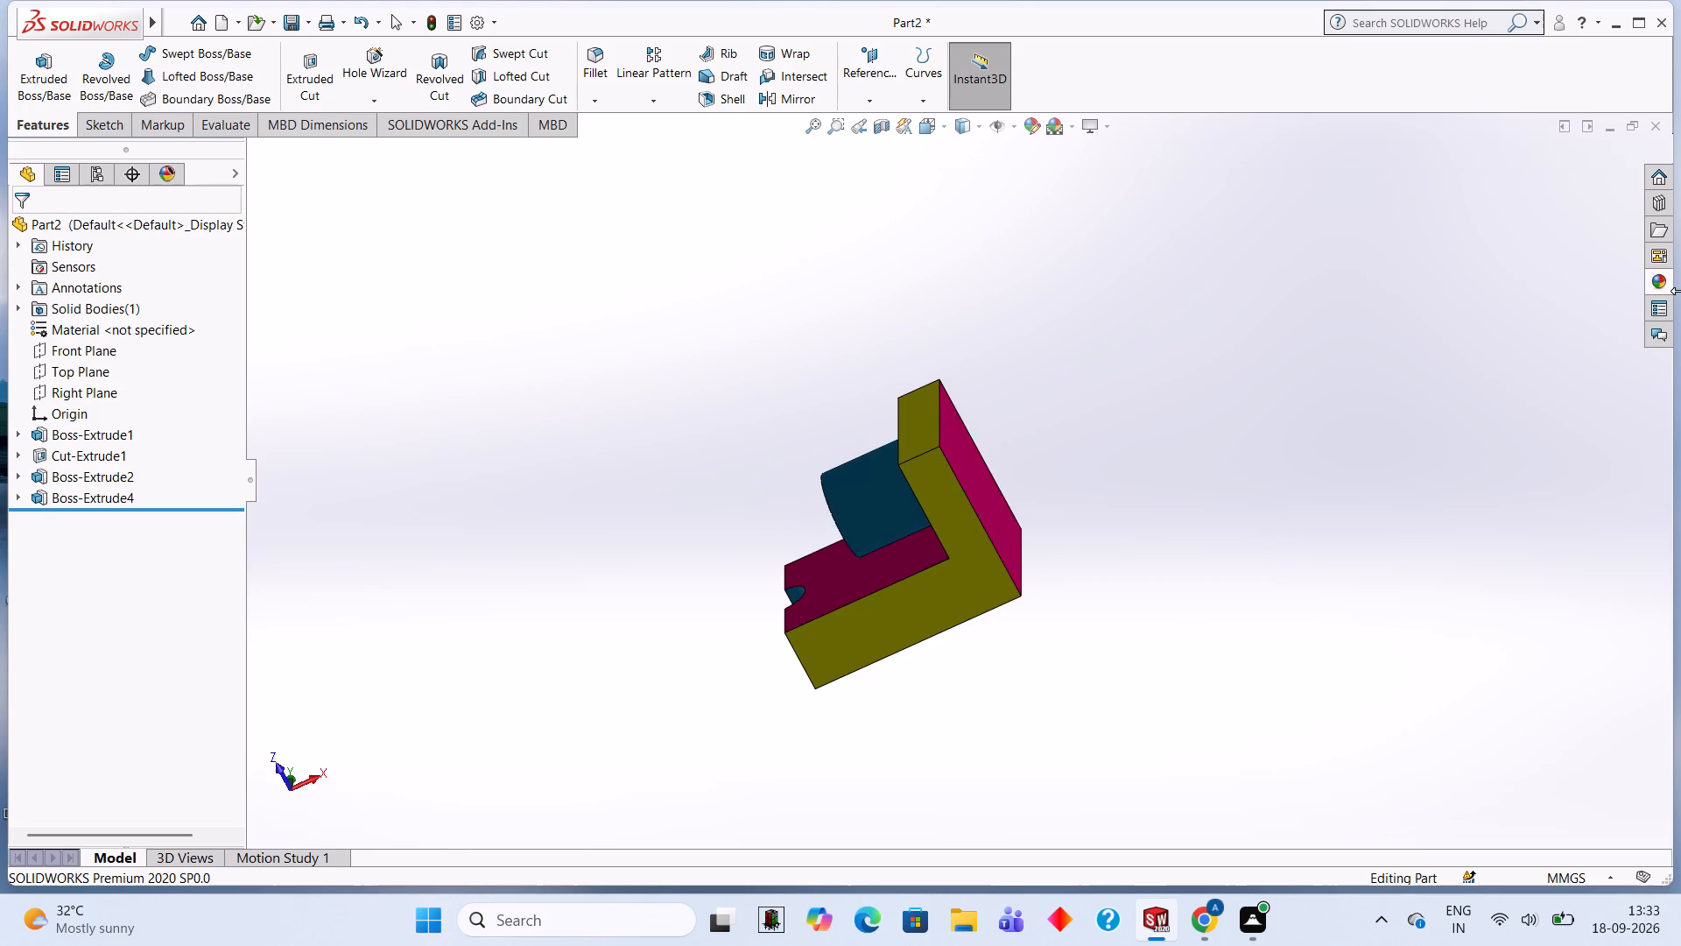
pyautogui.moveTo(1680, 291); pyautogui.dragTo(1680, 286)
pyautogui.moveTo(1677, 289); pyautogui.dragTo(1680, 283)
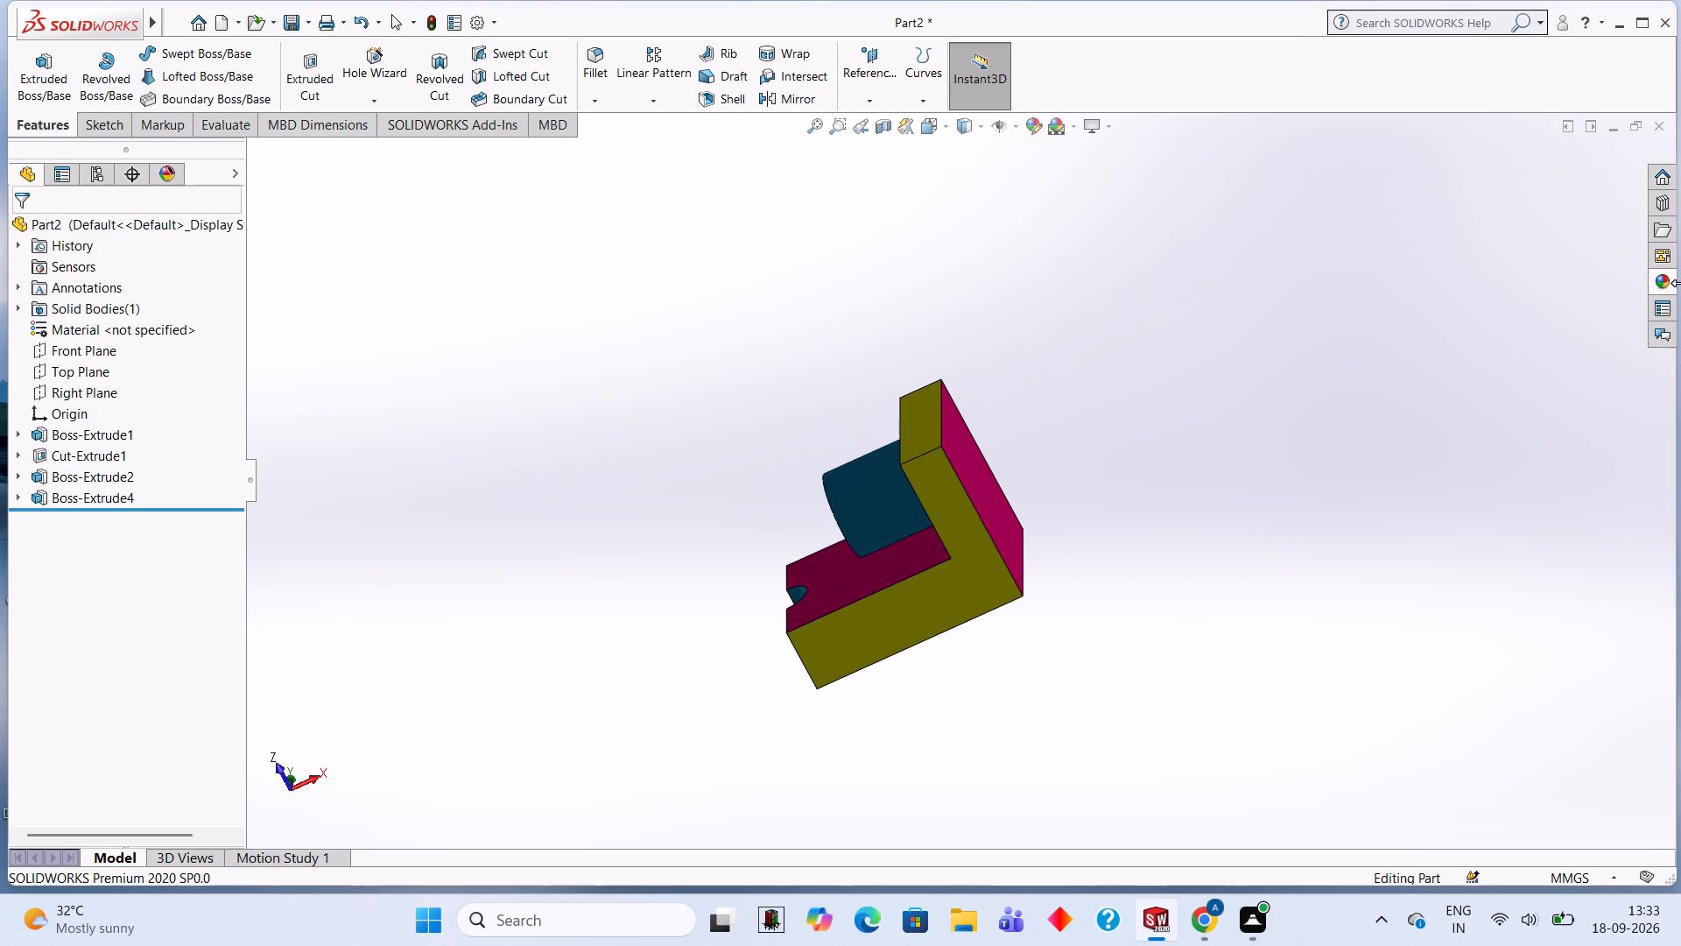
pyautogui.moveTo(1680, 283); pyautogui.dragTo(1622, 86)
pyautogui.moveTo(1617, 138); pyautogui.dragTo(1622, 136)
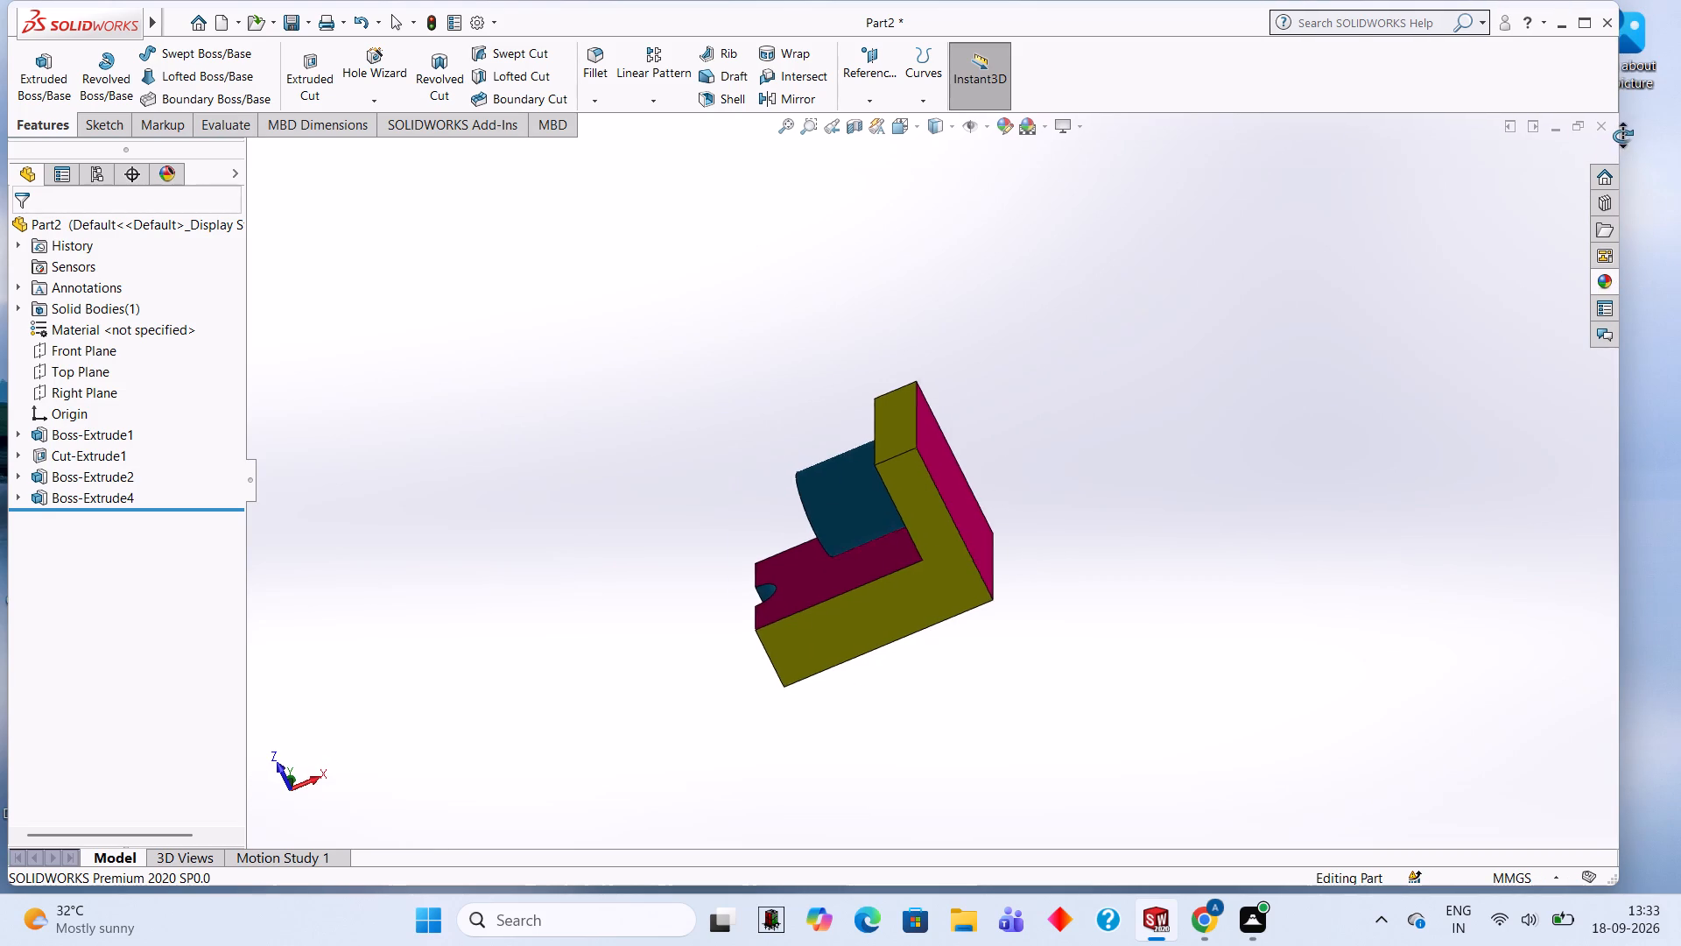
pyautogui.moveTo(1622, 136); pyautogui.dragTo(1665, 133)
pyautogui.moveTo(1085, 287); pyautogui.dragTo(1180, 295)
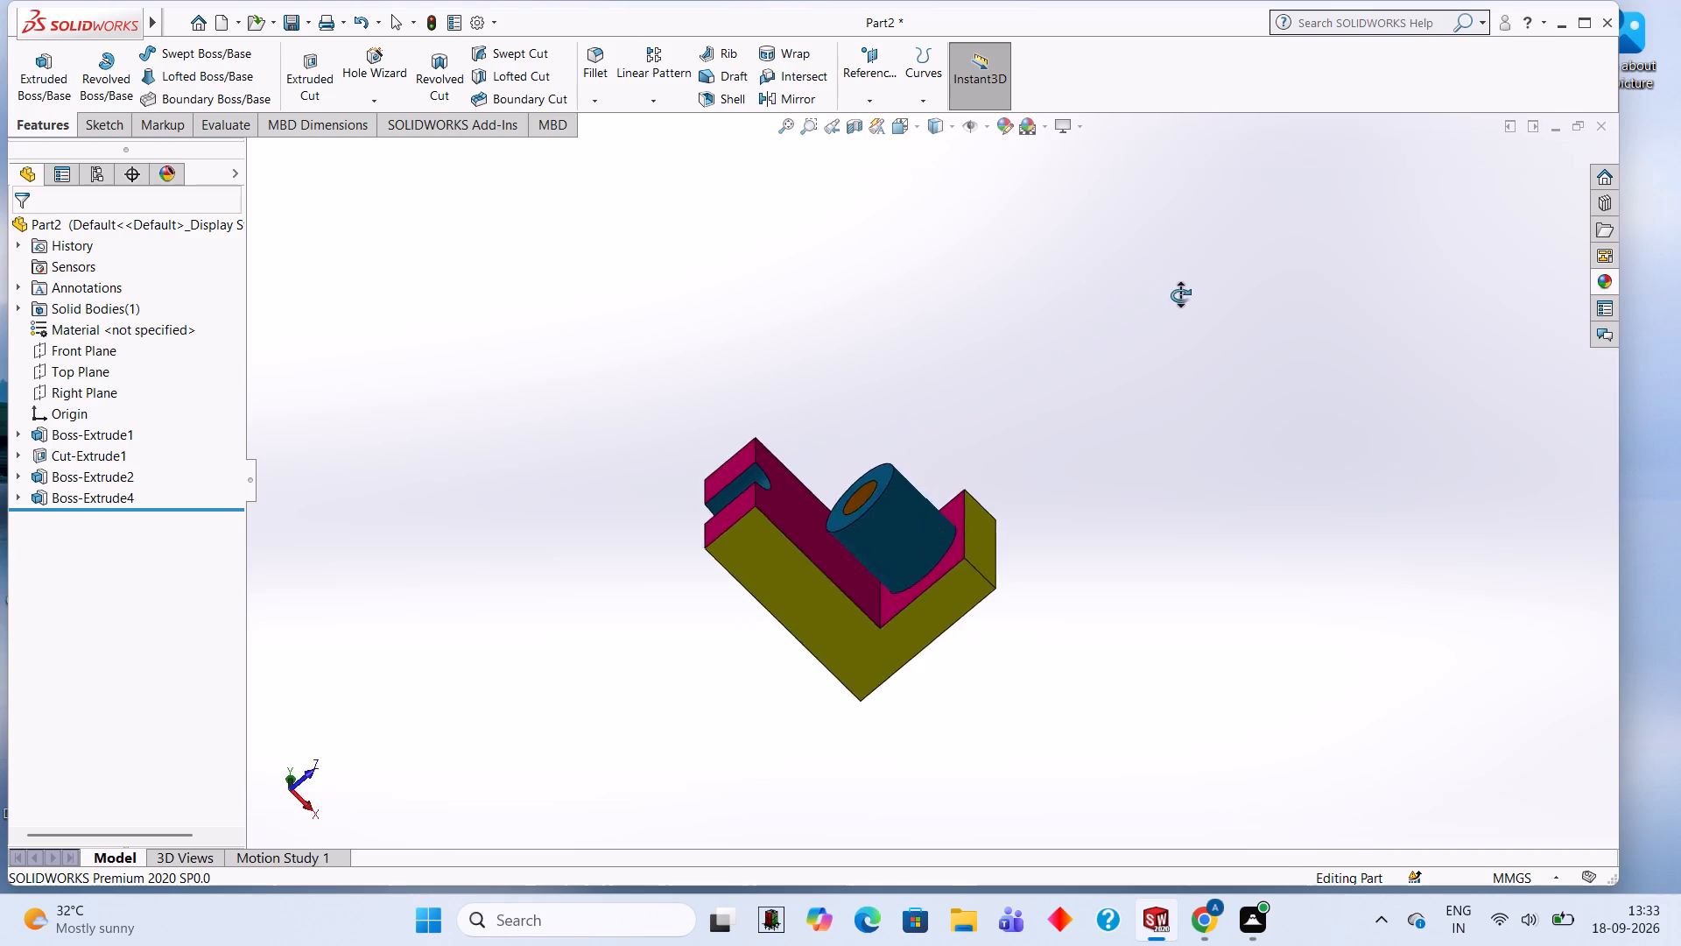
pyautogui.moveTo(1180, 295); pyautogui.dragTo(995, 340)
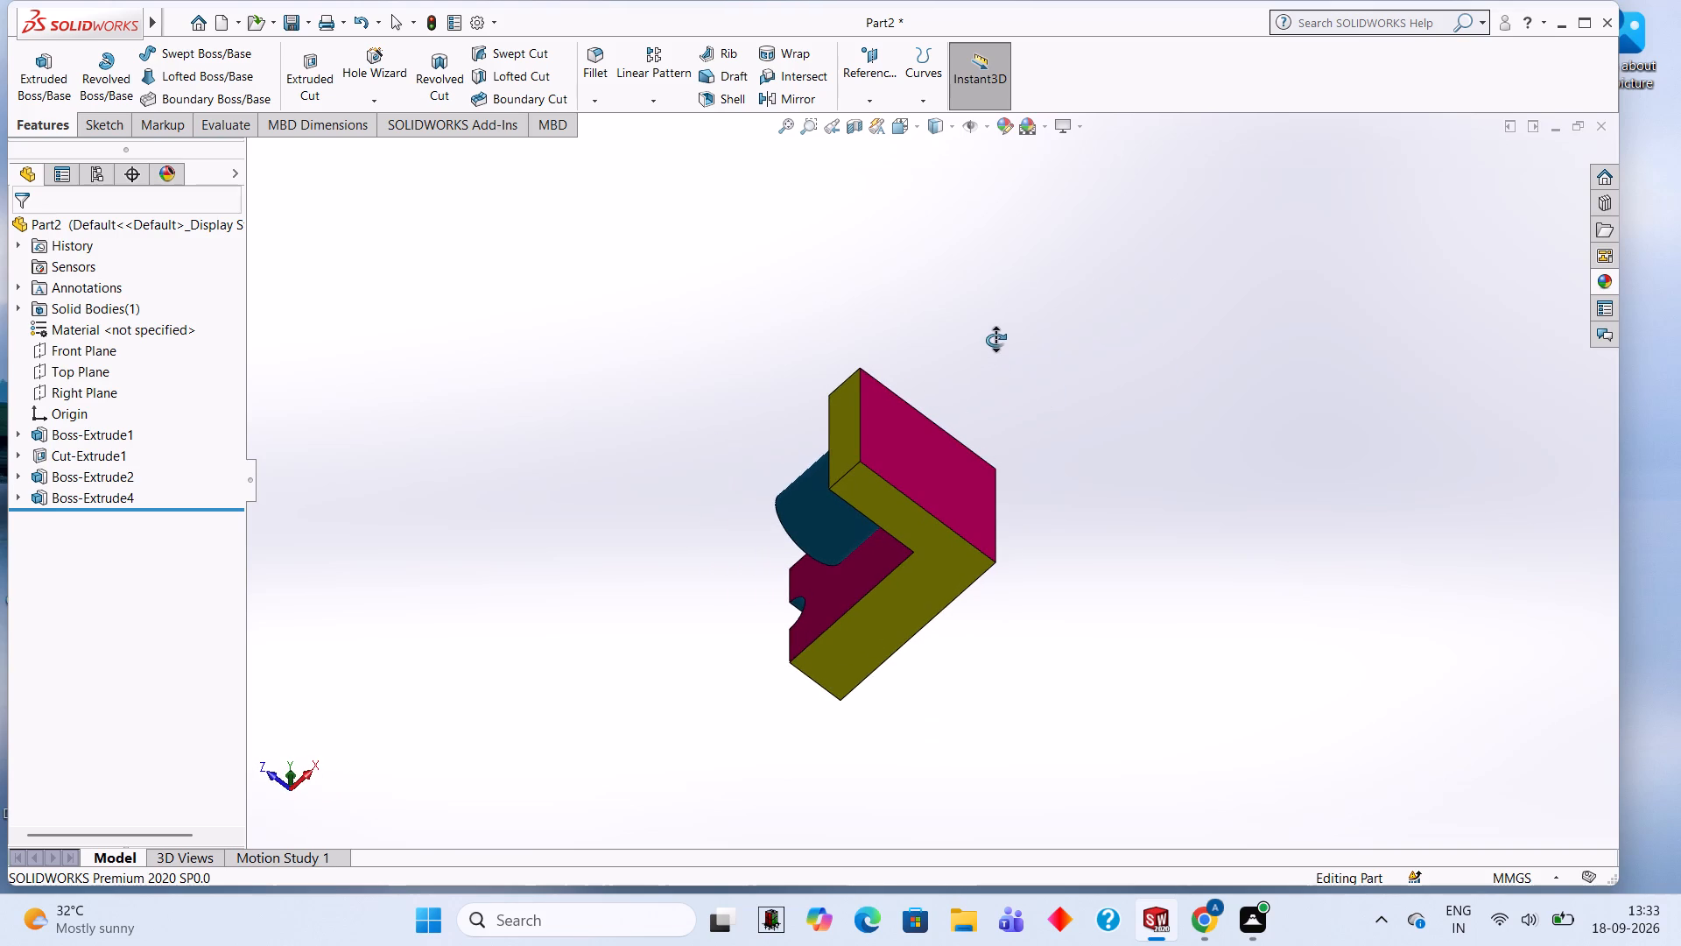
pyautogui.click(1590, 24)
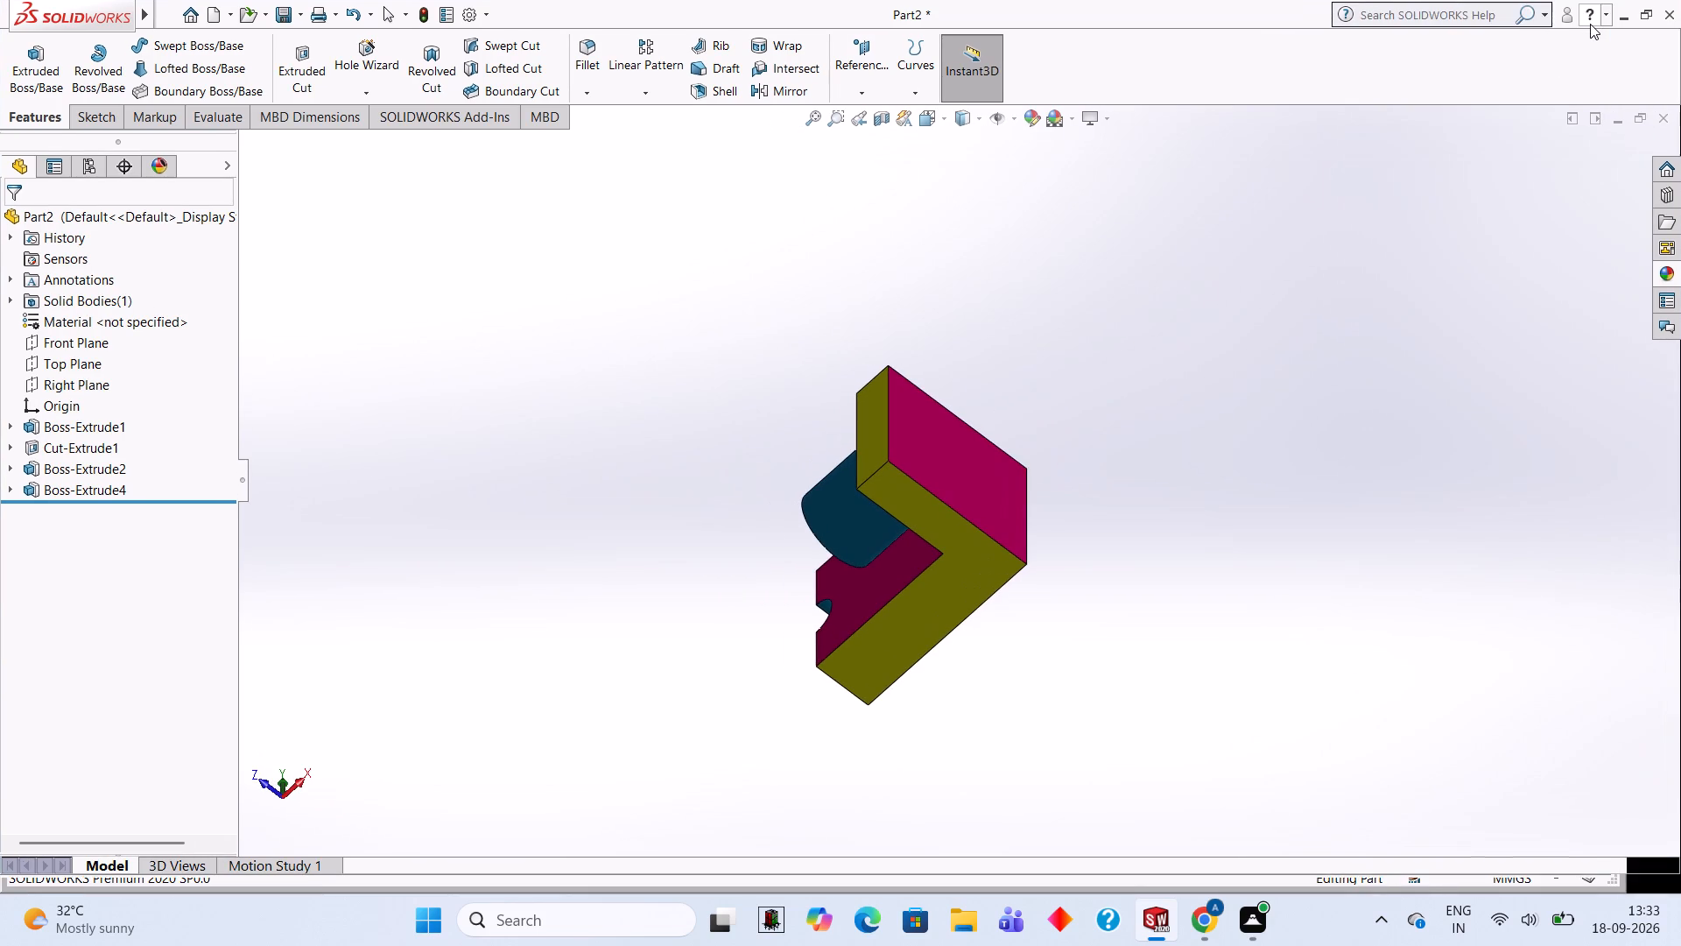
pyautogui.moveTo(1122, 413); pyautogui.dragTo(1231, 526)
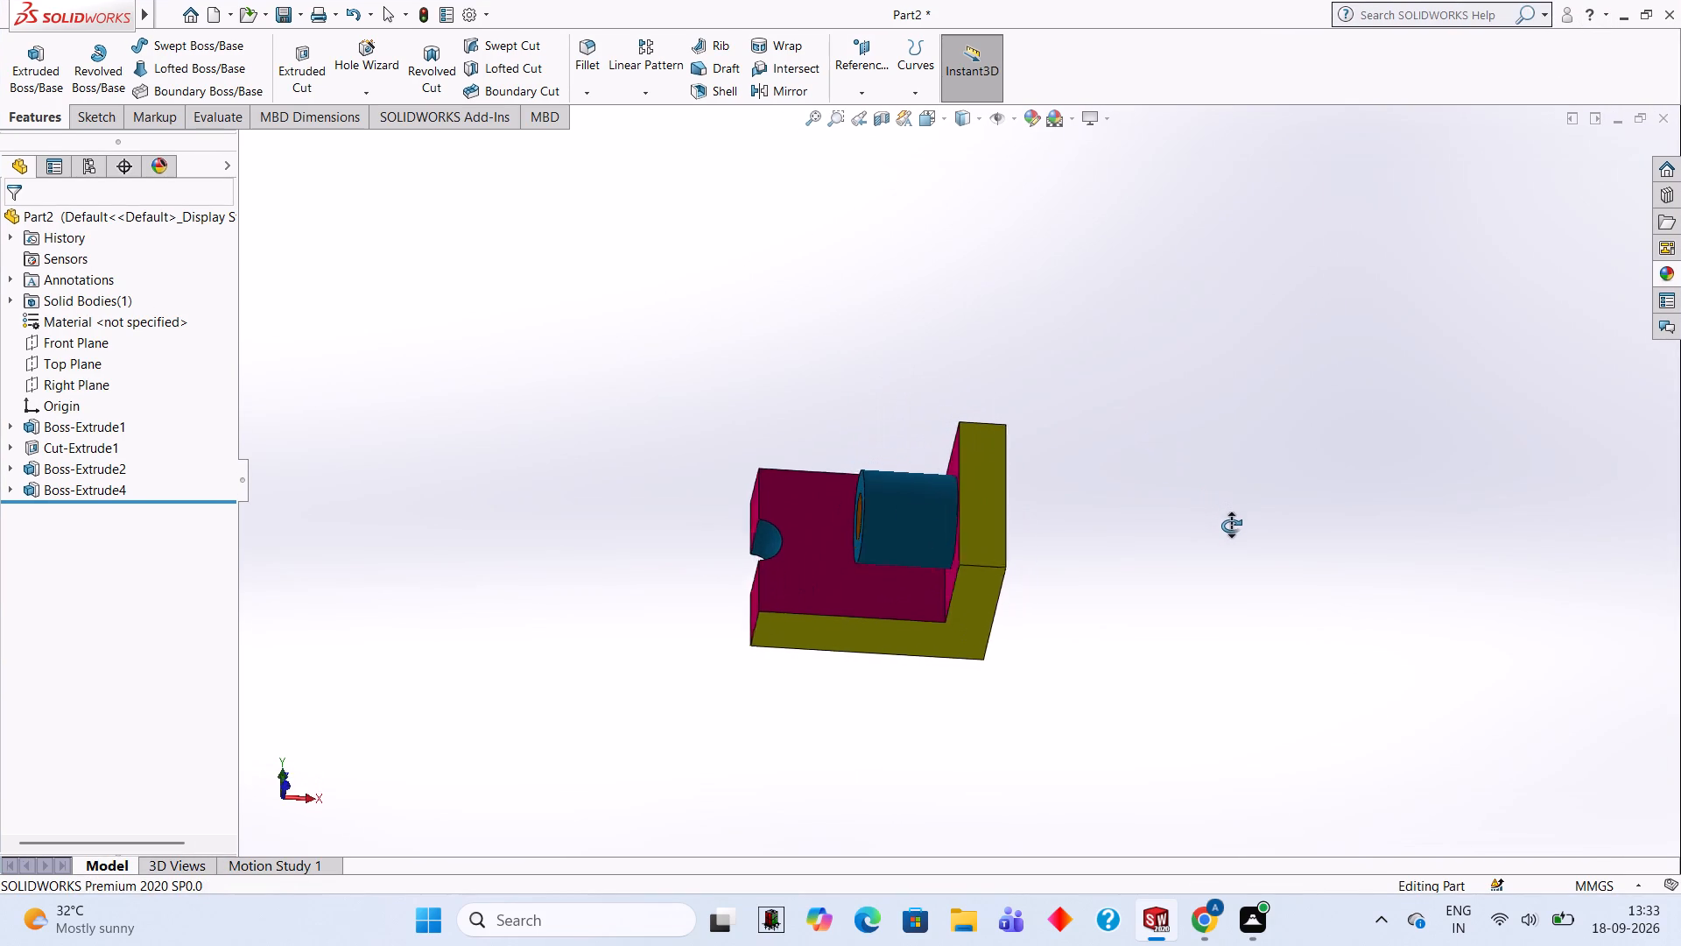
pyautogui.moveTo(1231, 526); pyautogui.dragTo(1238, 535)
pyautogui.moveTo(1238, 535); pyautogui.dragTo(1431, 661)
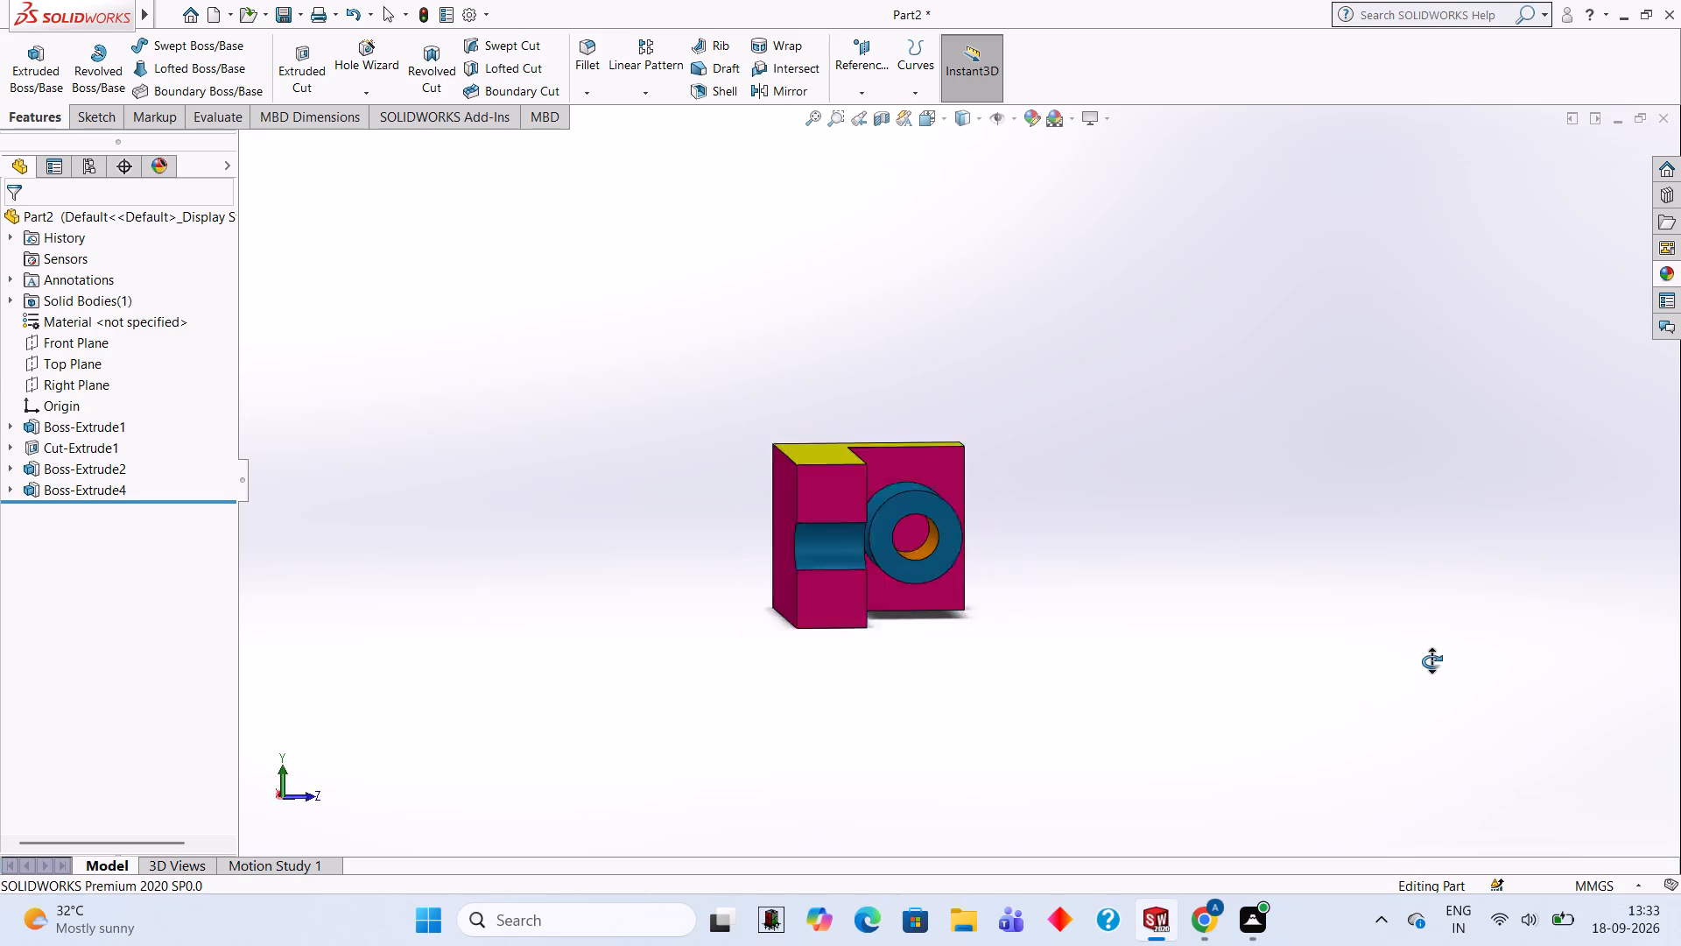
pyautogui.moveTo(1431, 661); pyautogui.dragTo(1355, 638)
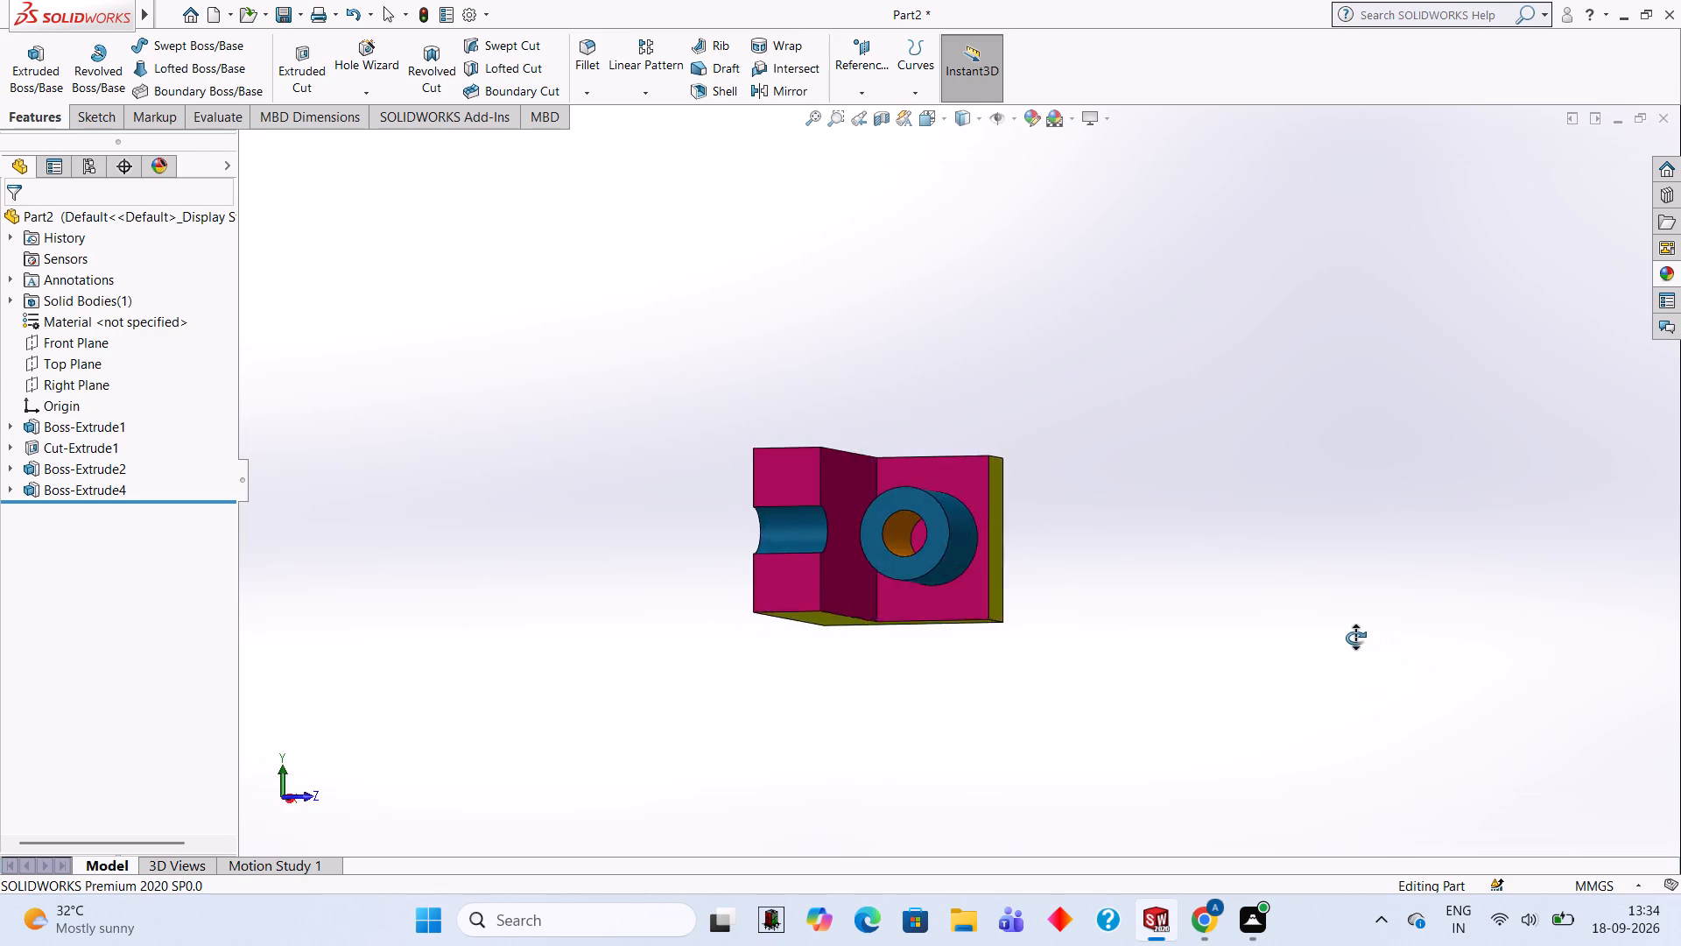
pyautogui.moveTo(1355, 638); pyautogui.dragTo(1354, 653)
pyautogui.moveTo(1354, 653); pyautogui.dragTo(765, 621)
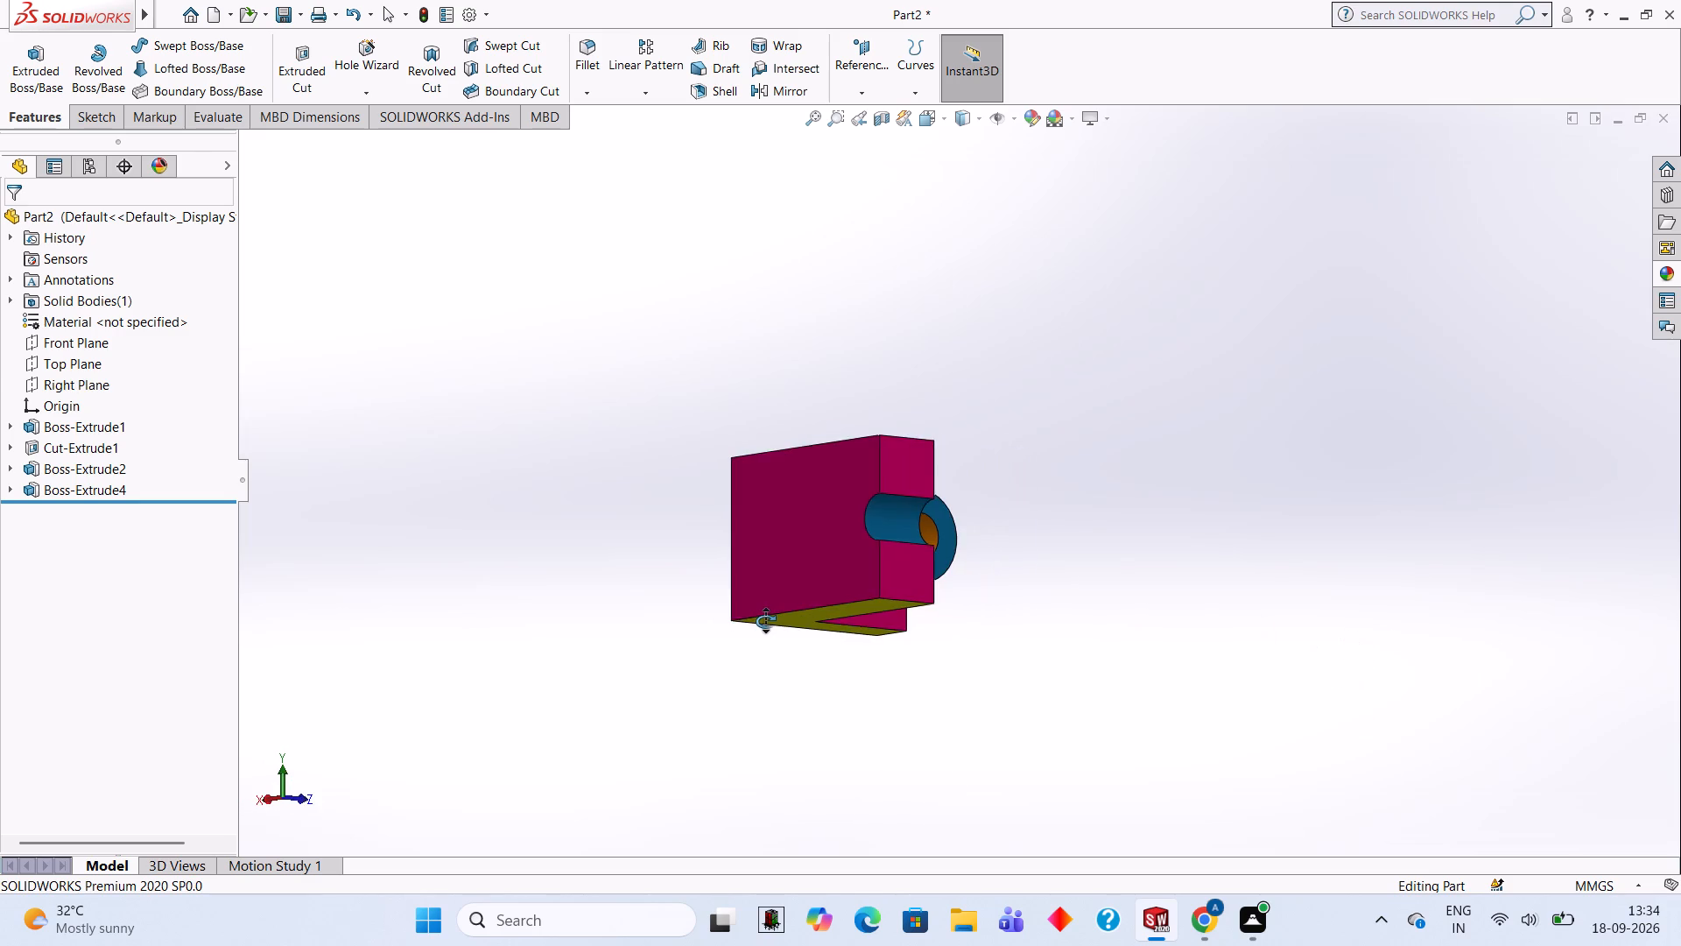
pyautogui.moveTo(765, 621); pyautogui.dragTo(923, 408)
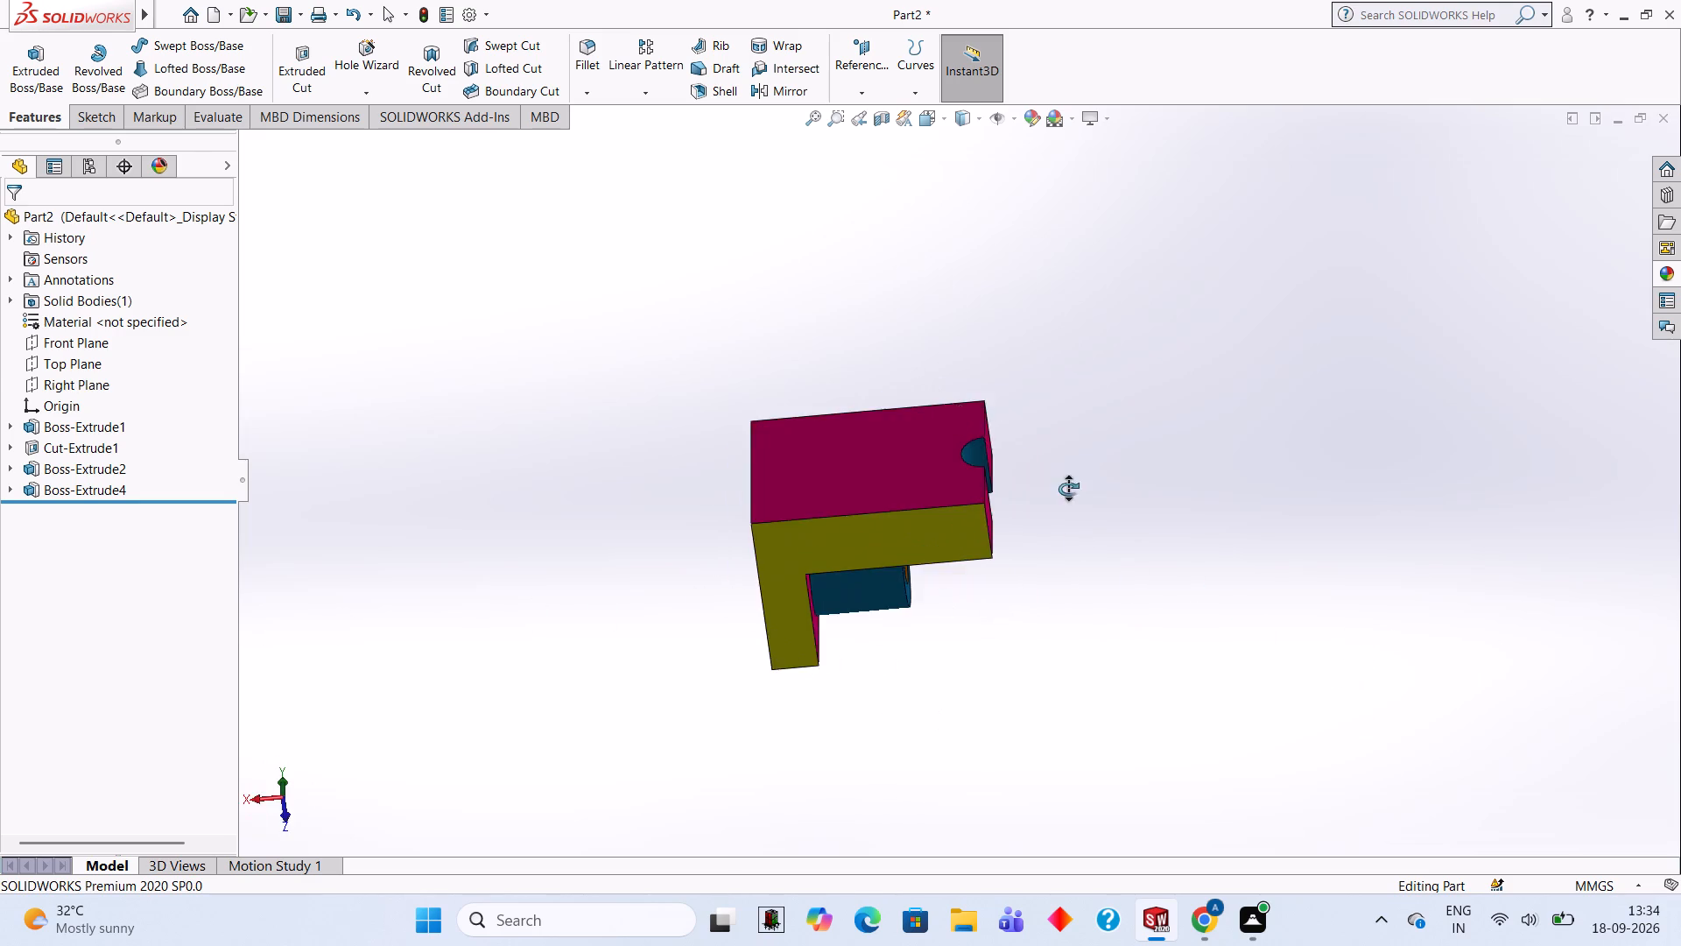
pyautogui.moveTo(1069, 631); pyautogui.dragTo(1190, 563)
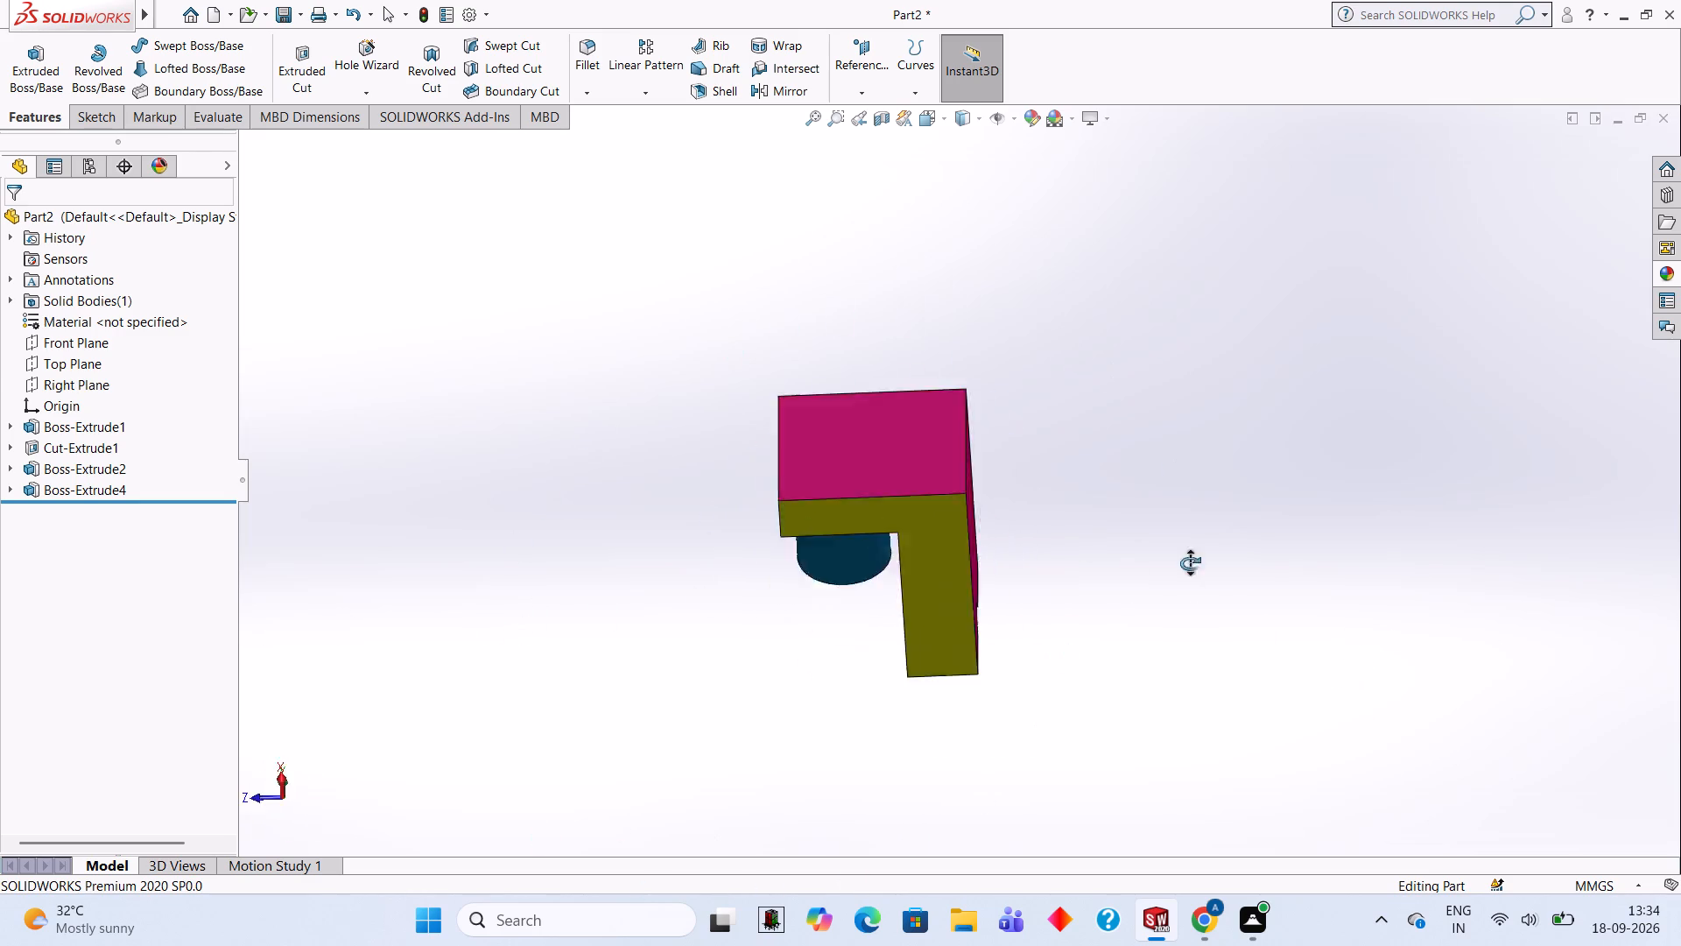
pyautogui.moveTo(1190, 563); pyautogui.dragTo(1227, 542)
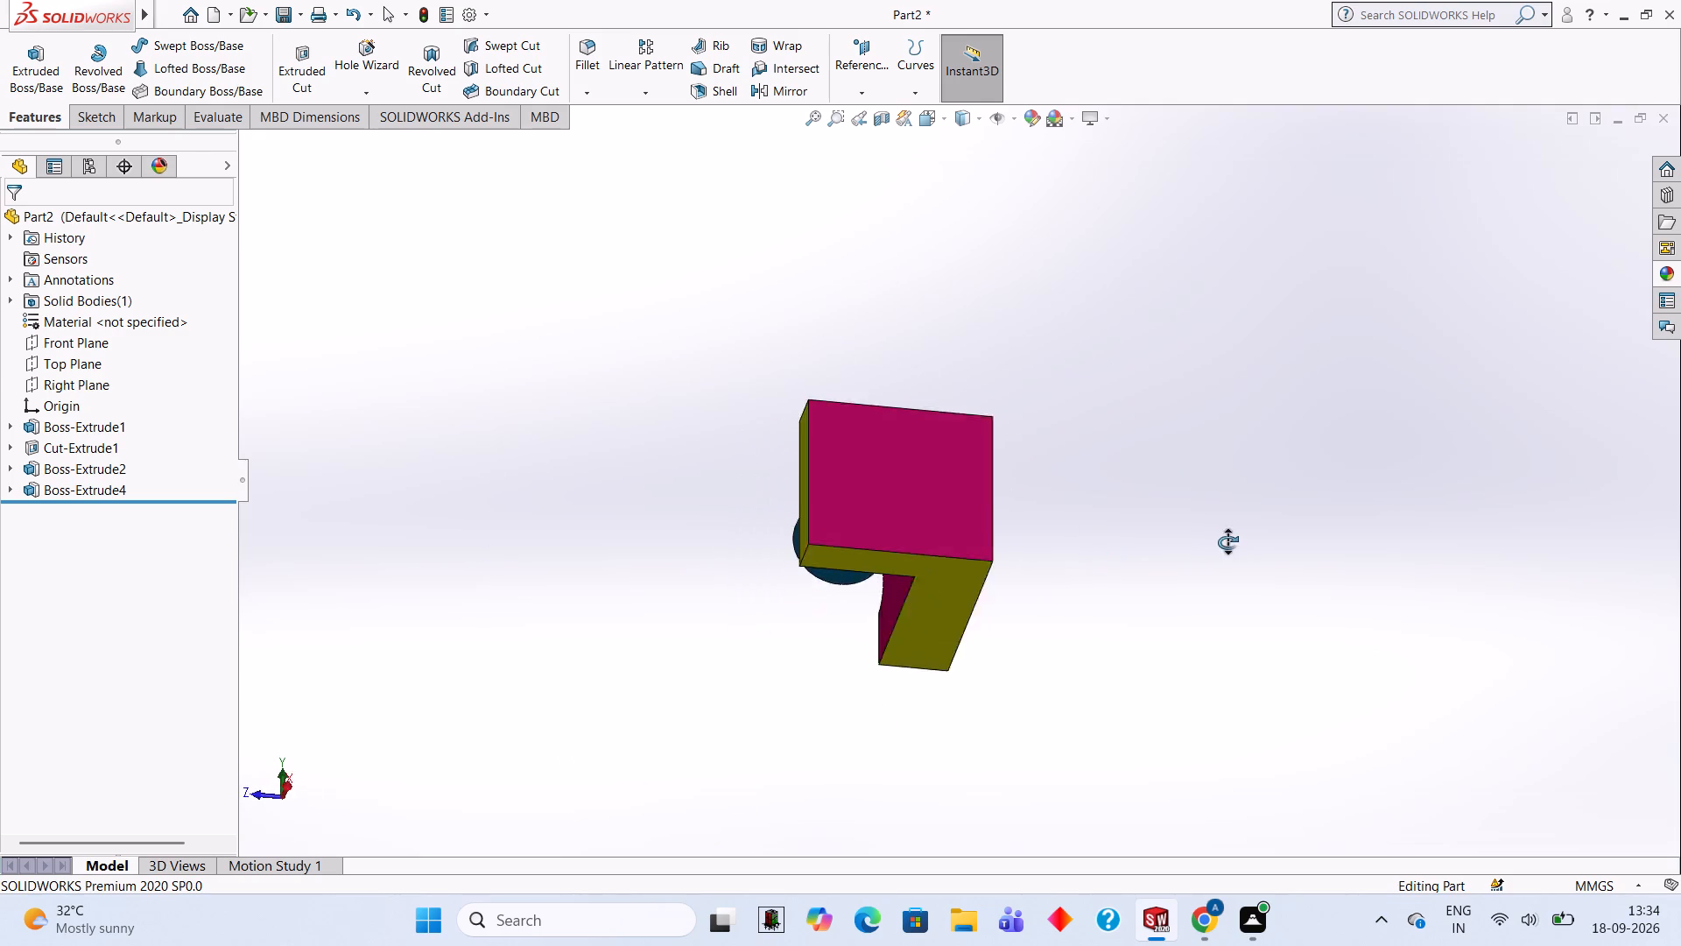
pyautogui.moveTo(1227, 542); pyautogui.dragTo(1248, 546)
pyautogui.moveTo(1131, 560); pyautogui.dragTo(1174, 645)
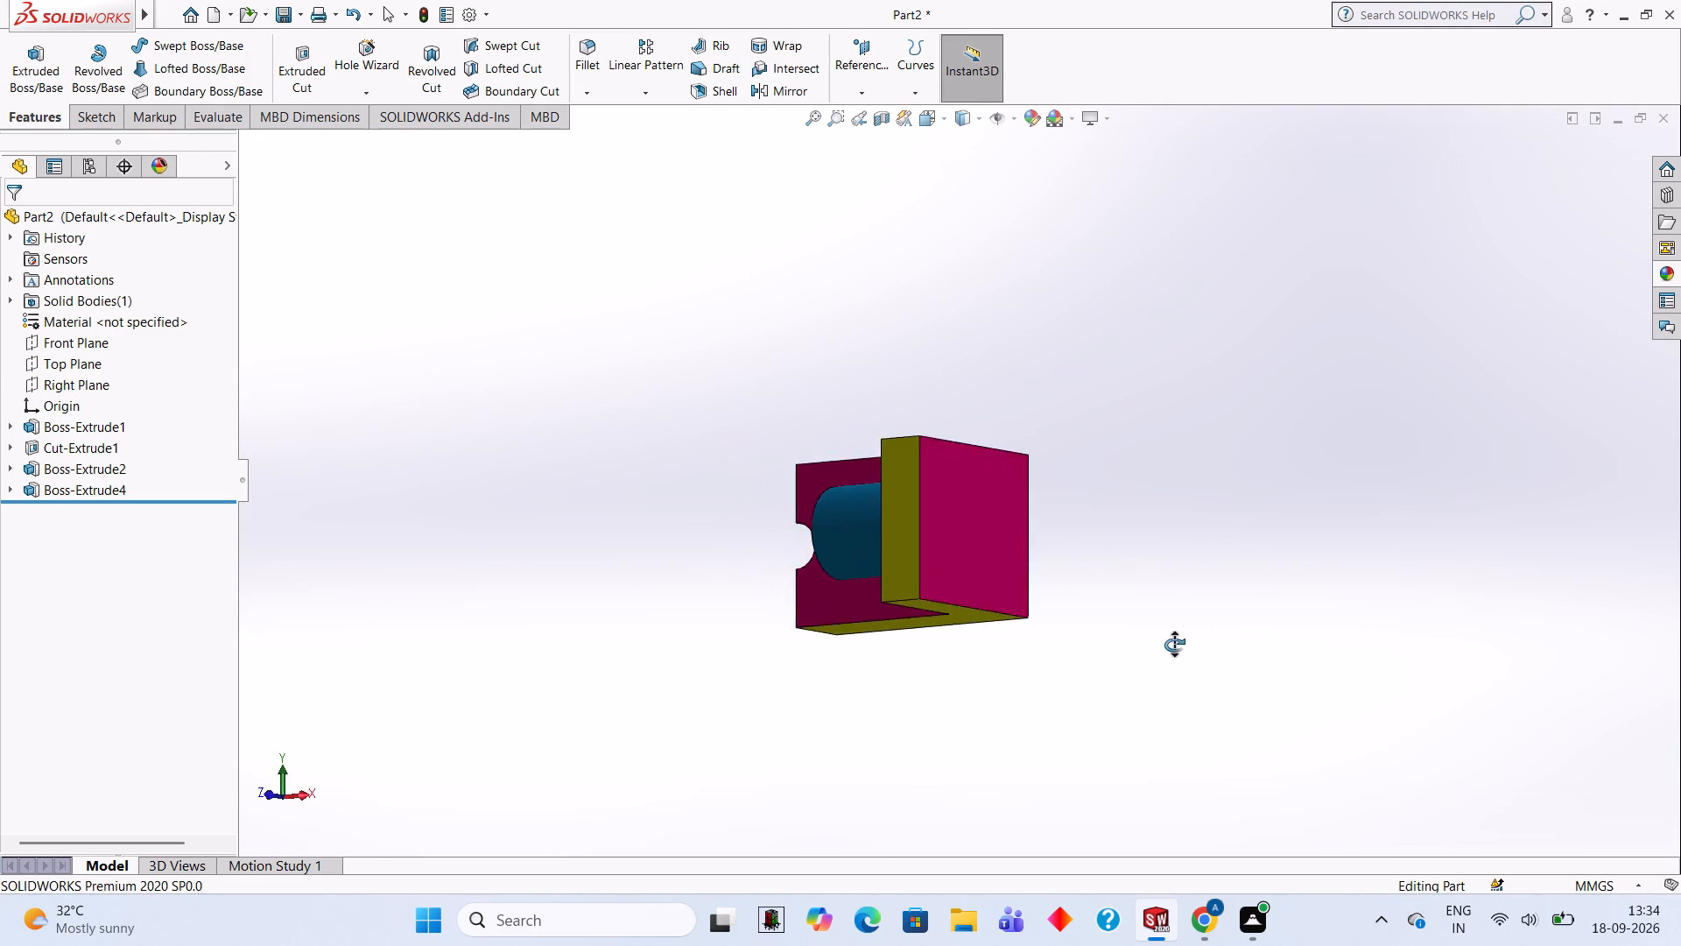
pyautogui.moveTo(1174, 645); pyautogui.dragTo(1061, 632)
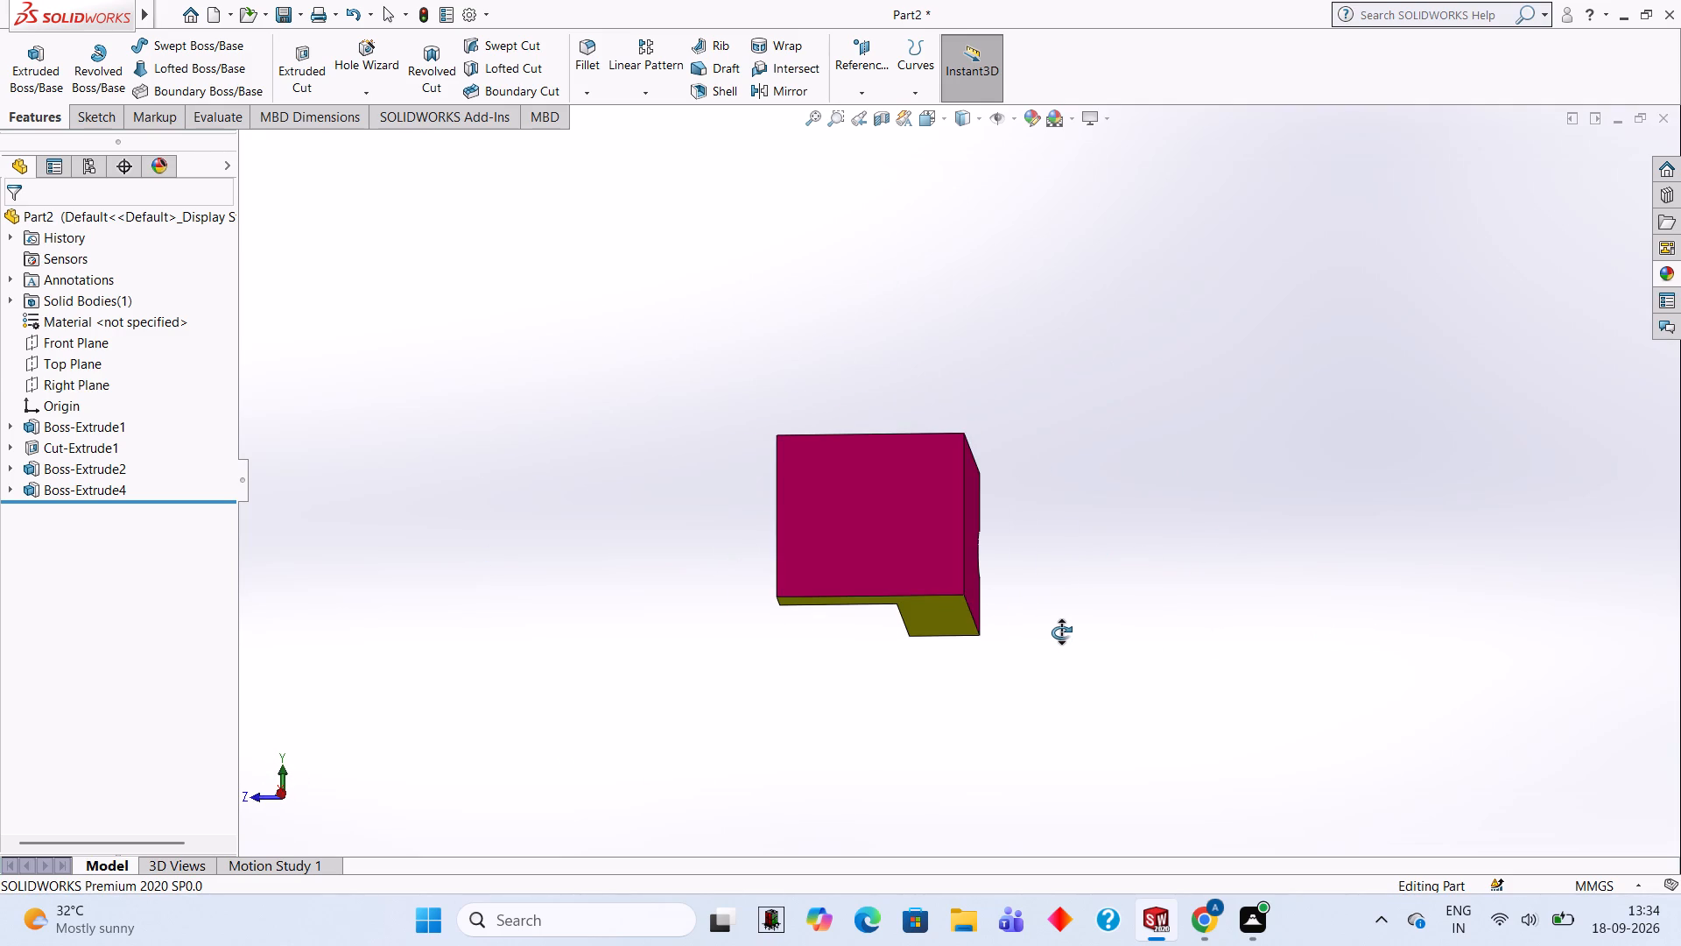
pyautogui.press('Escape')
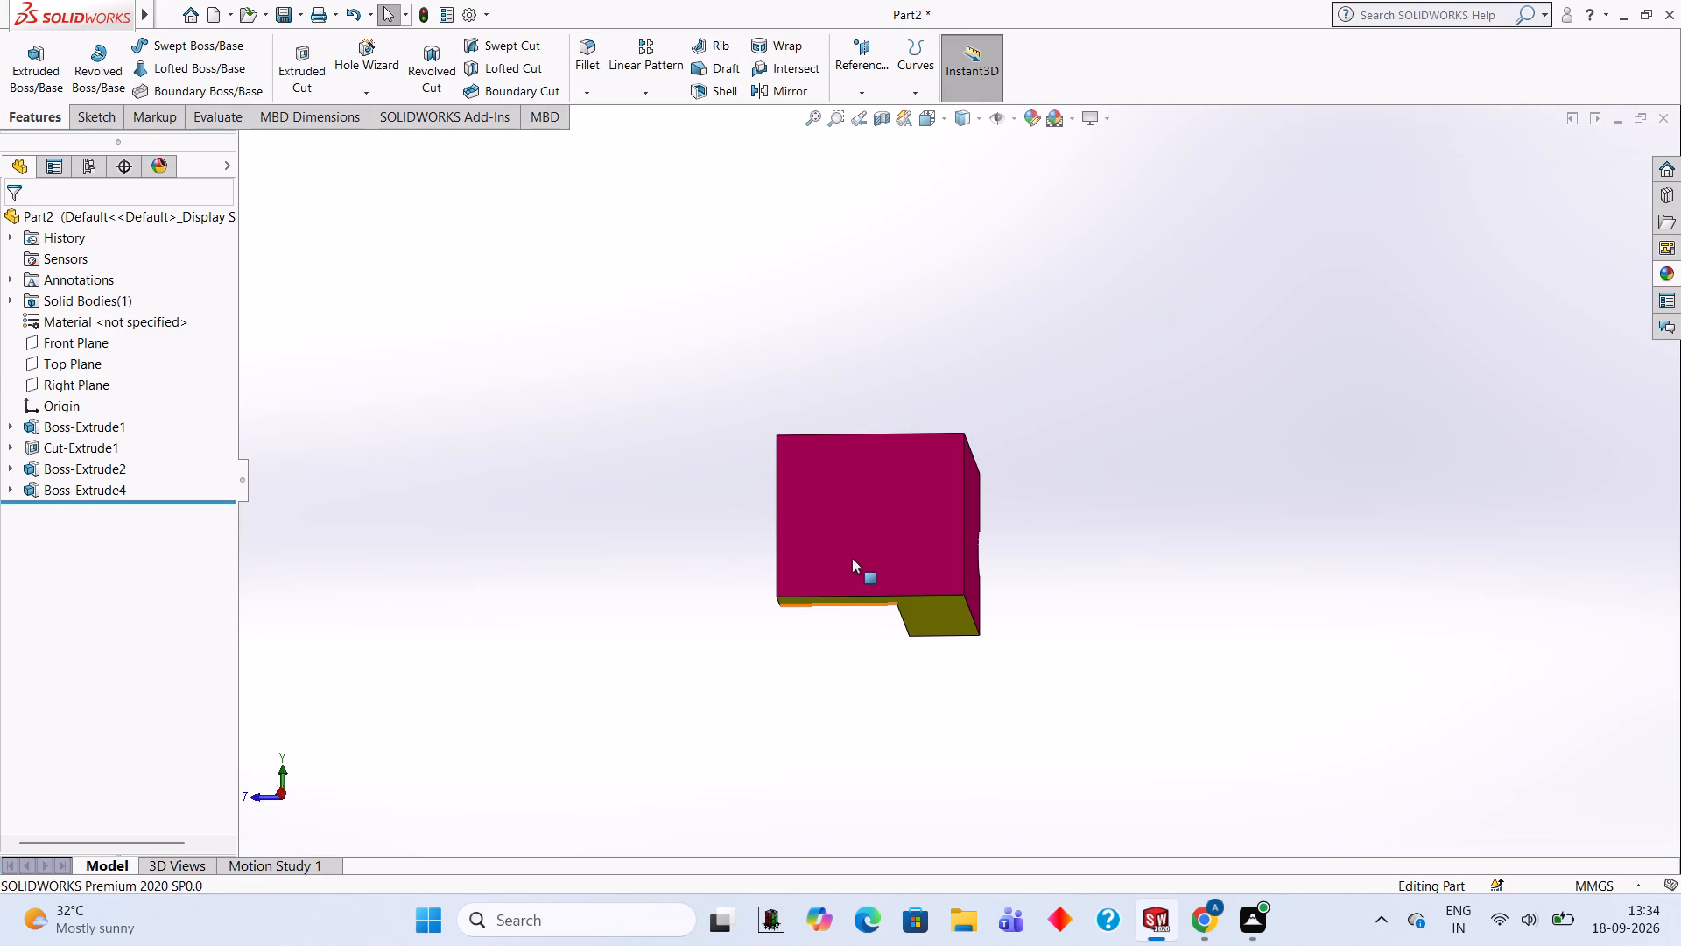
# Sketch a 66 mm diameter circle near the centre of Boss-Extrude1's plain outer face, on the opposite side from the hollow boss.
pyautogui.click(853, 556)
pyautogui.click(936, 505)
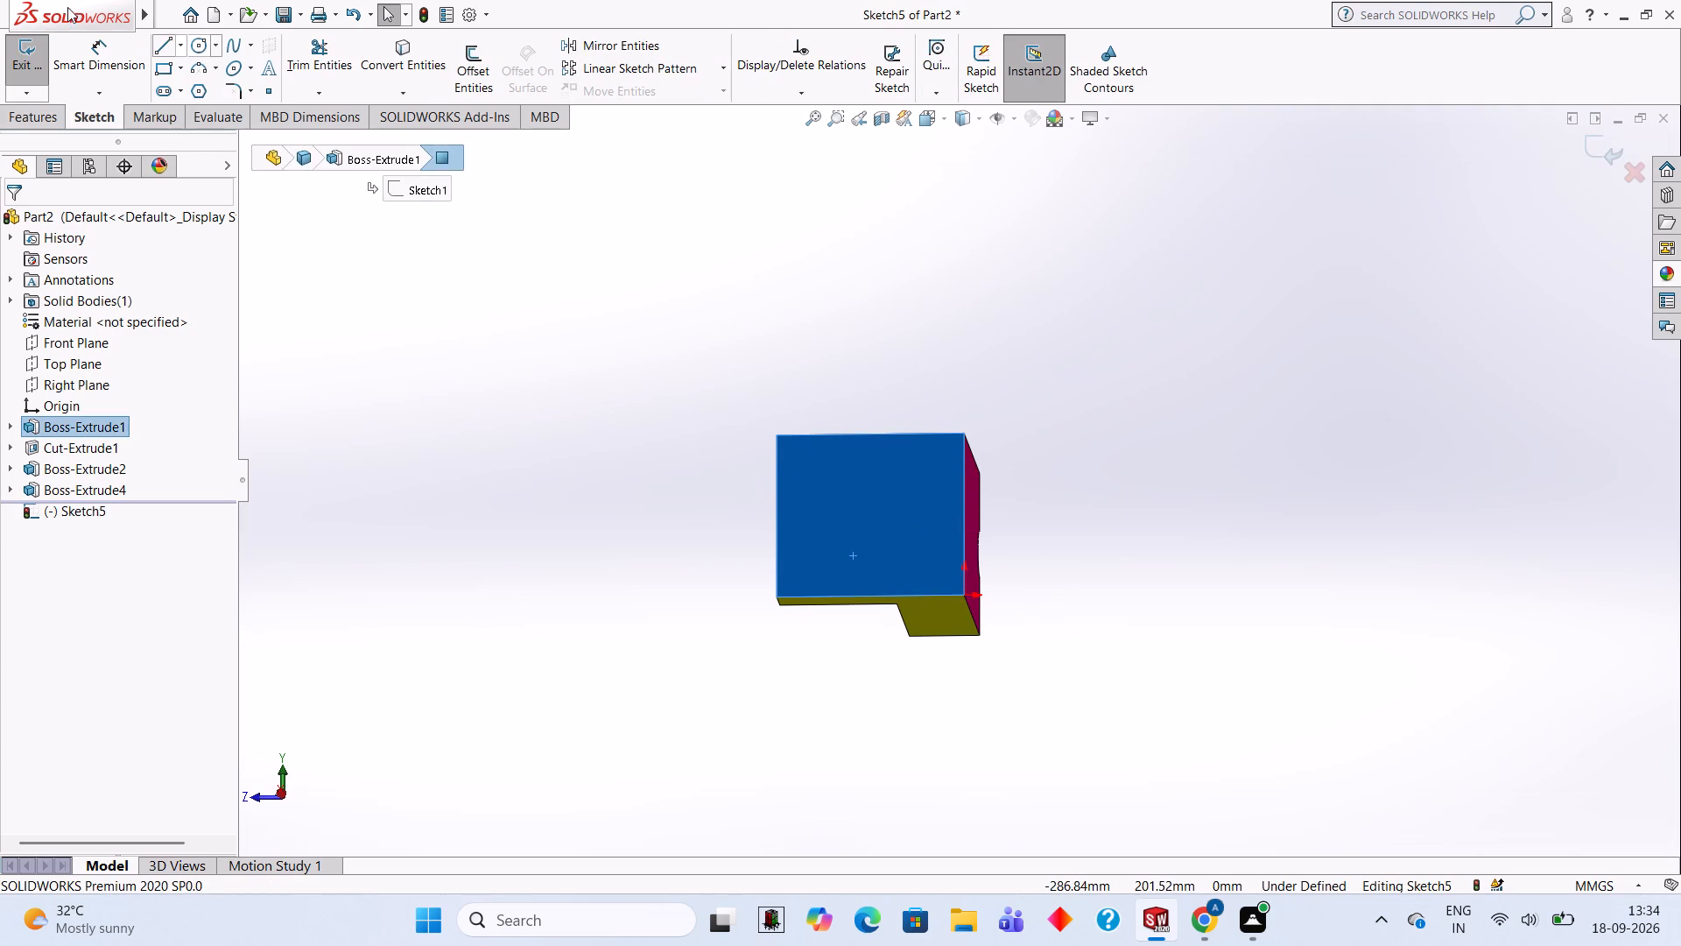
pyautogui.click(712, 147)
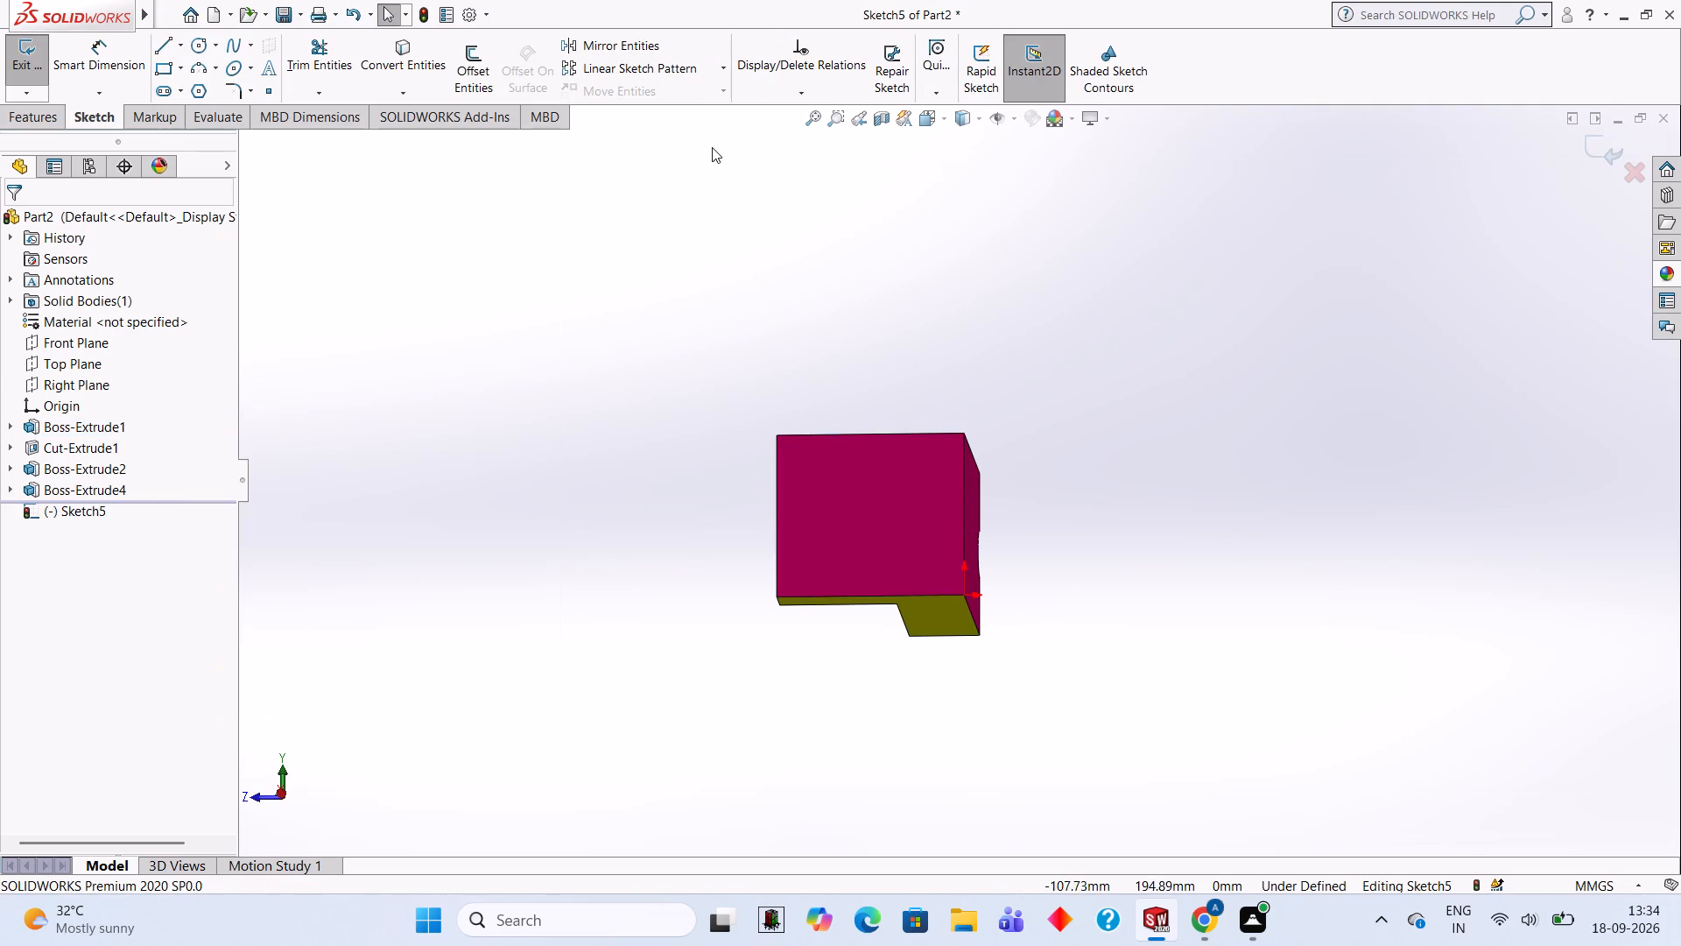
pyautogui.click(194, 42)
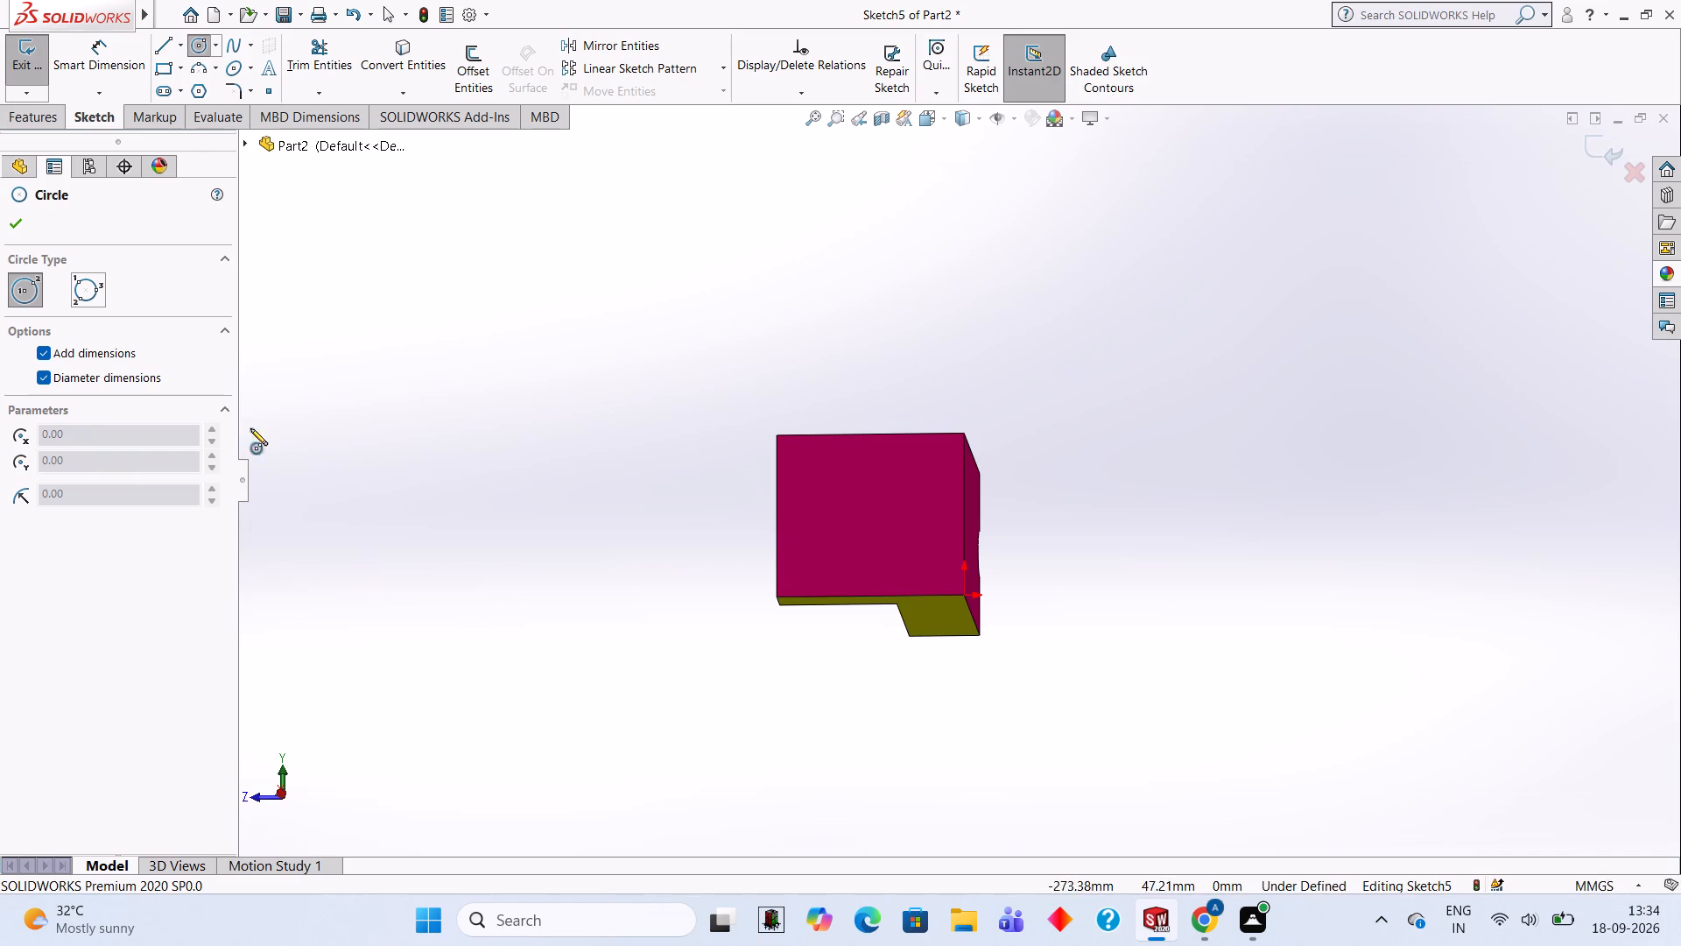
pyautogui.click(872, 523)
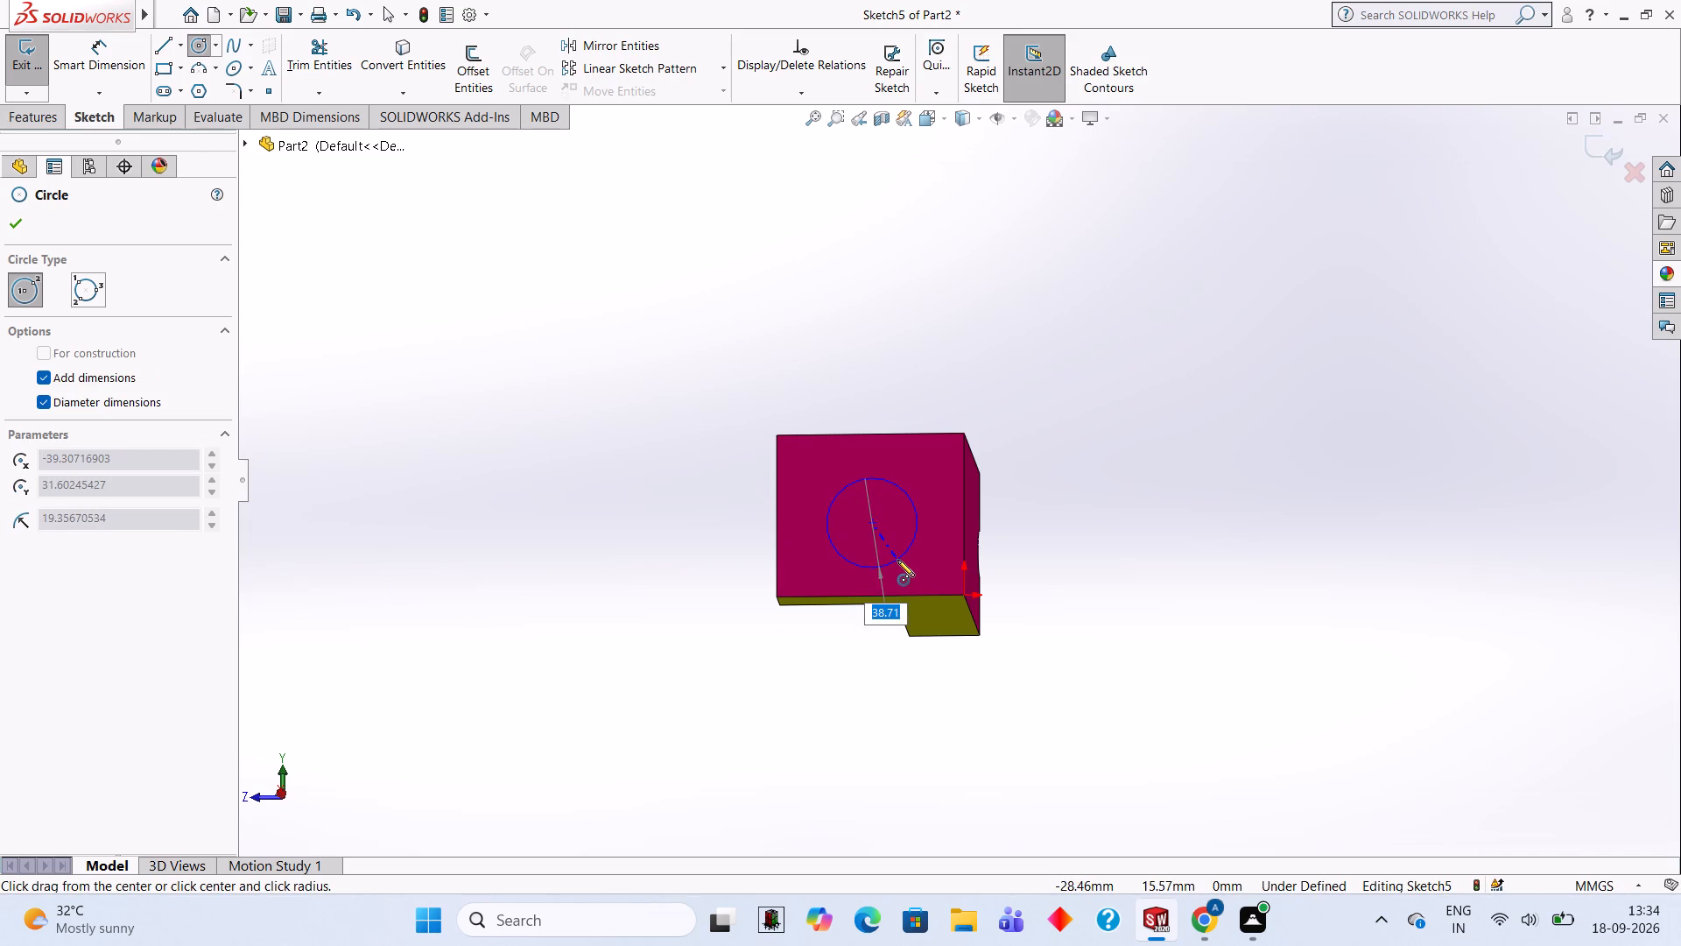
pyautogui.write('66')
pyautogui.press('Return')
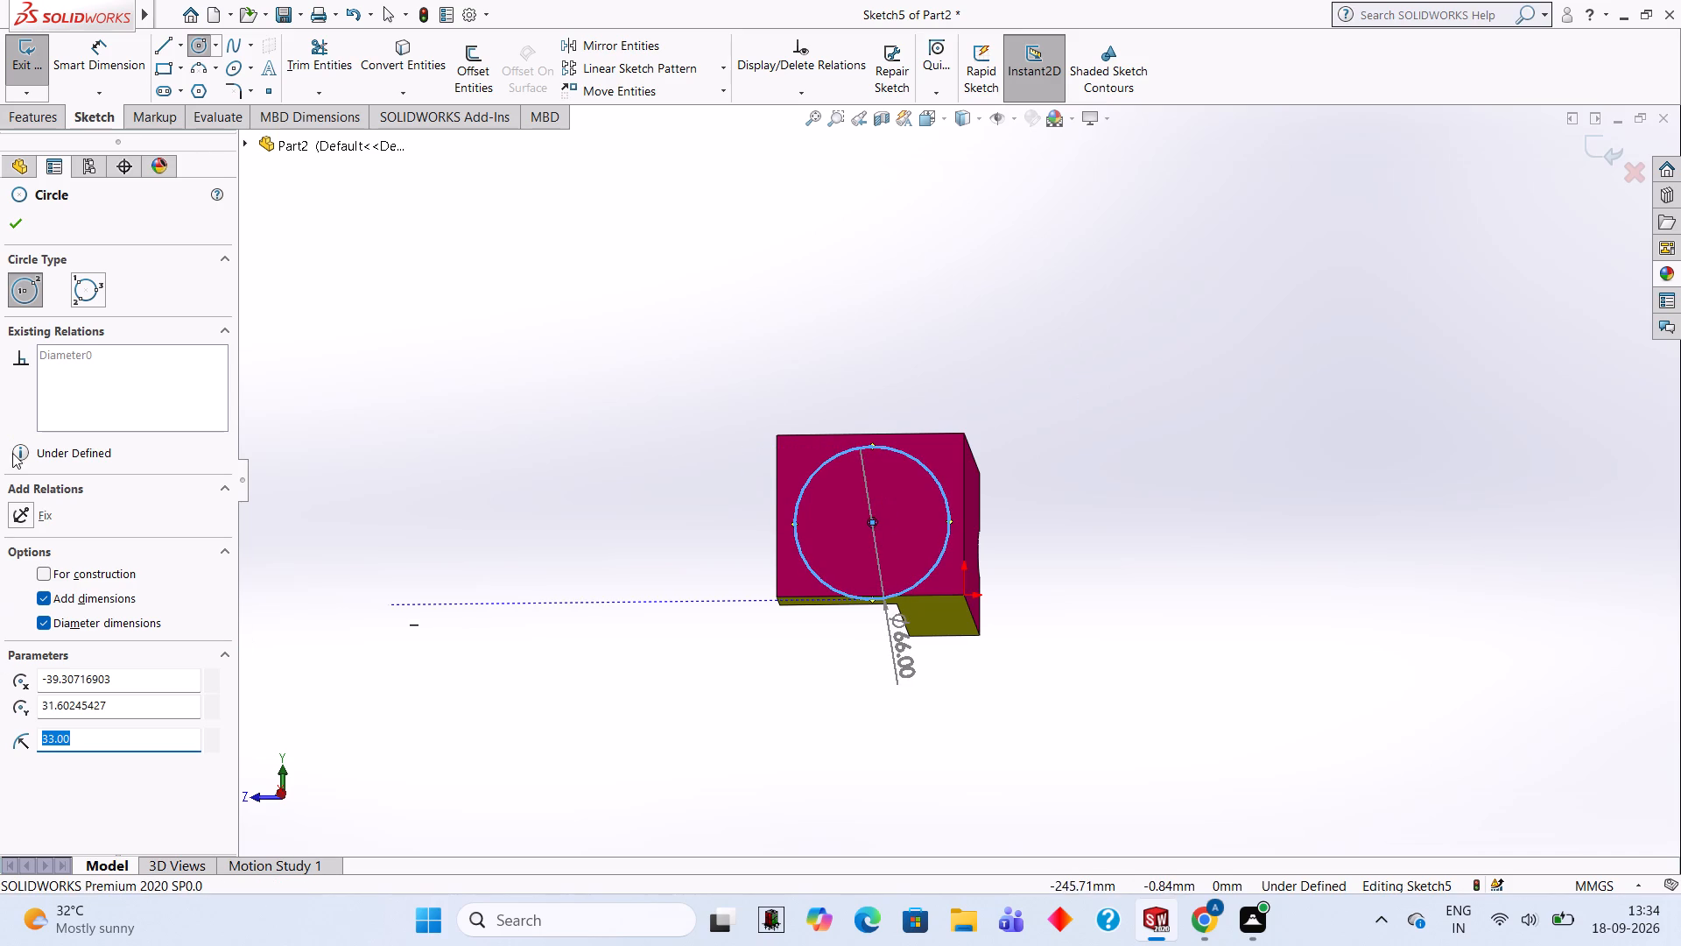
# Set up a blind boss extrusion of the 66 mm circle outward from the face, with a depth of 120 mm.
pyautogui.click(42, 125)
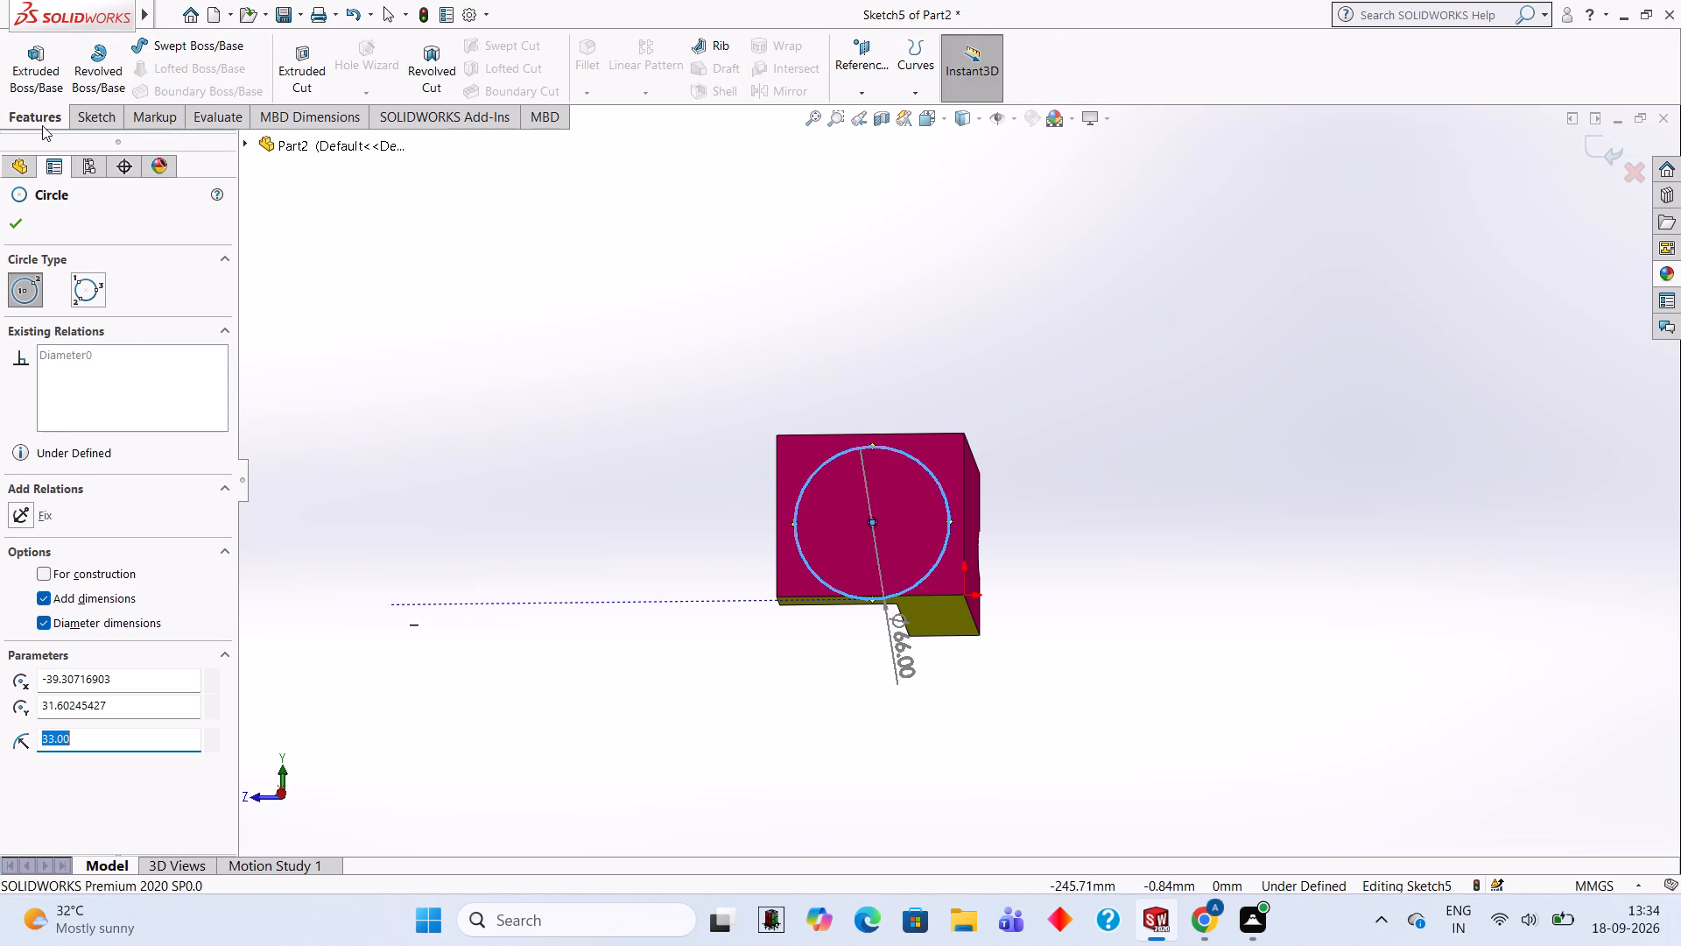
pyautogui.click(36, 88)
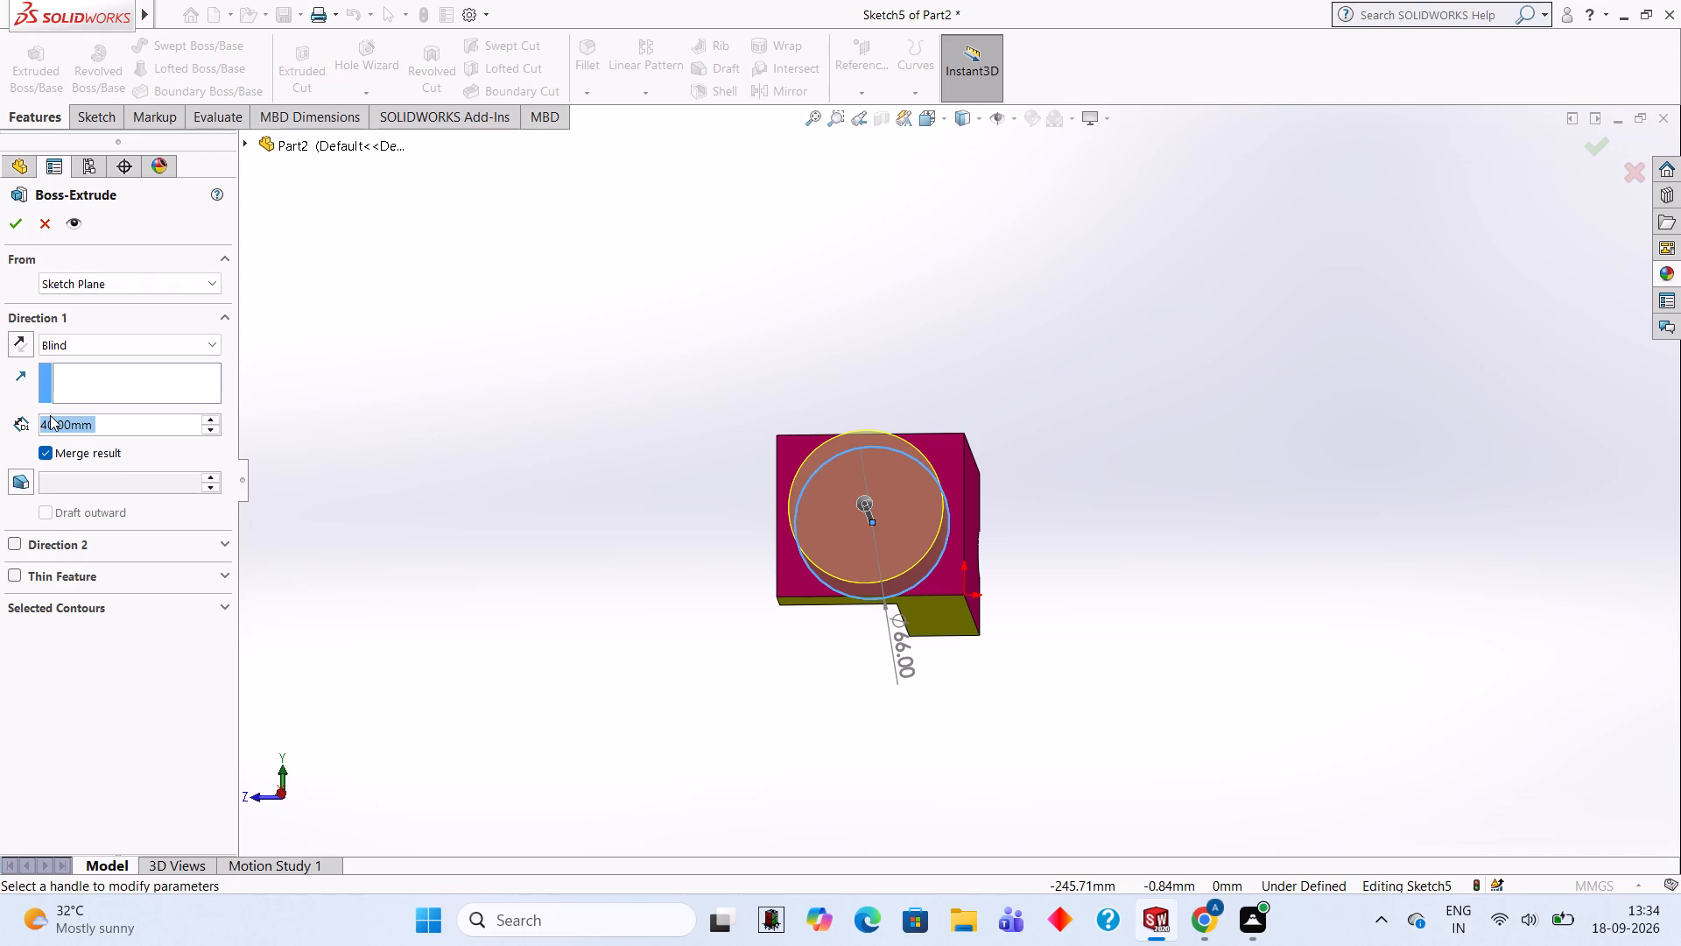
pyautogui.write('80')
pyautogui.press('Return')
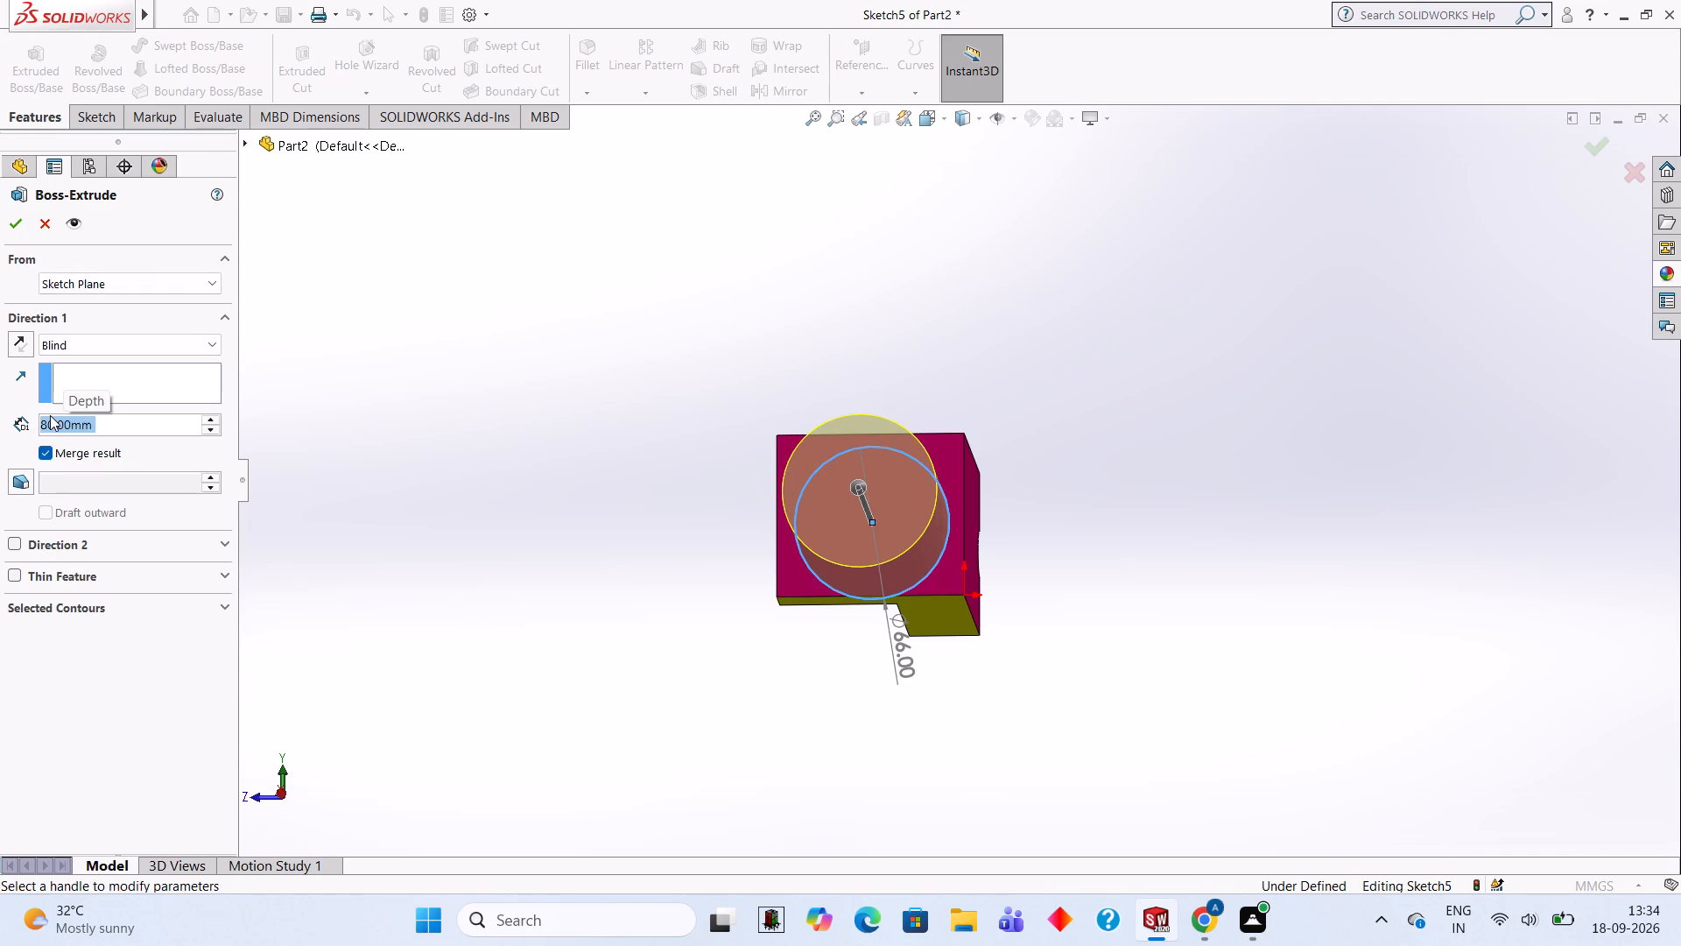
pyautogui.write('12')
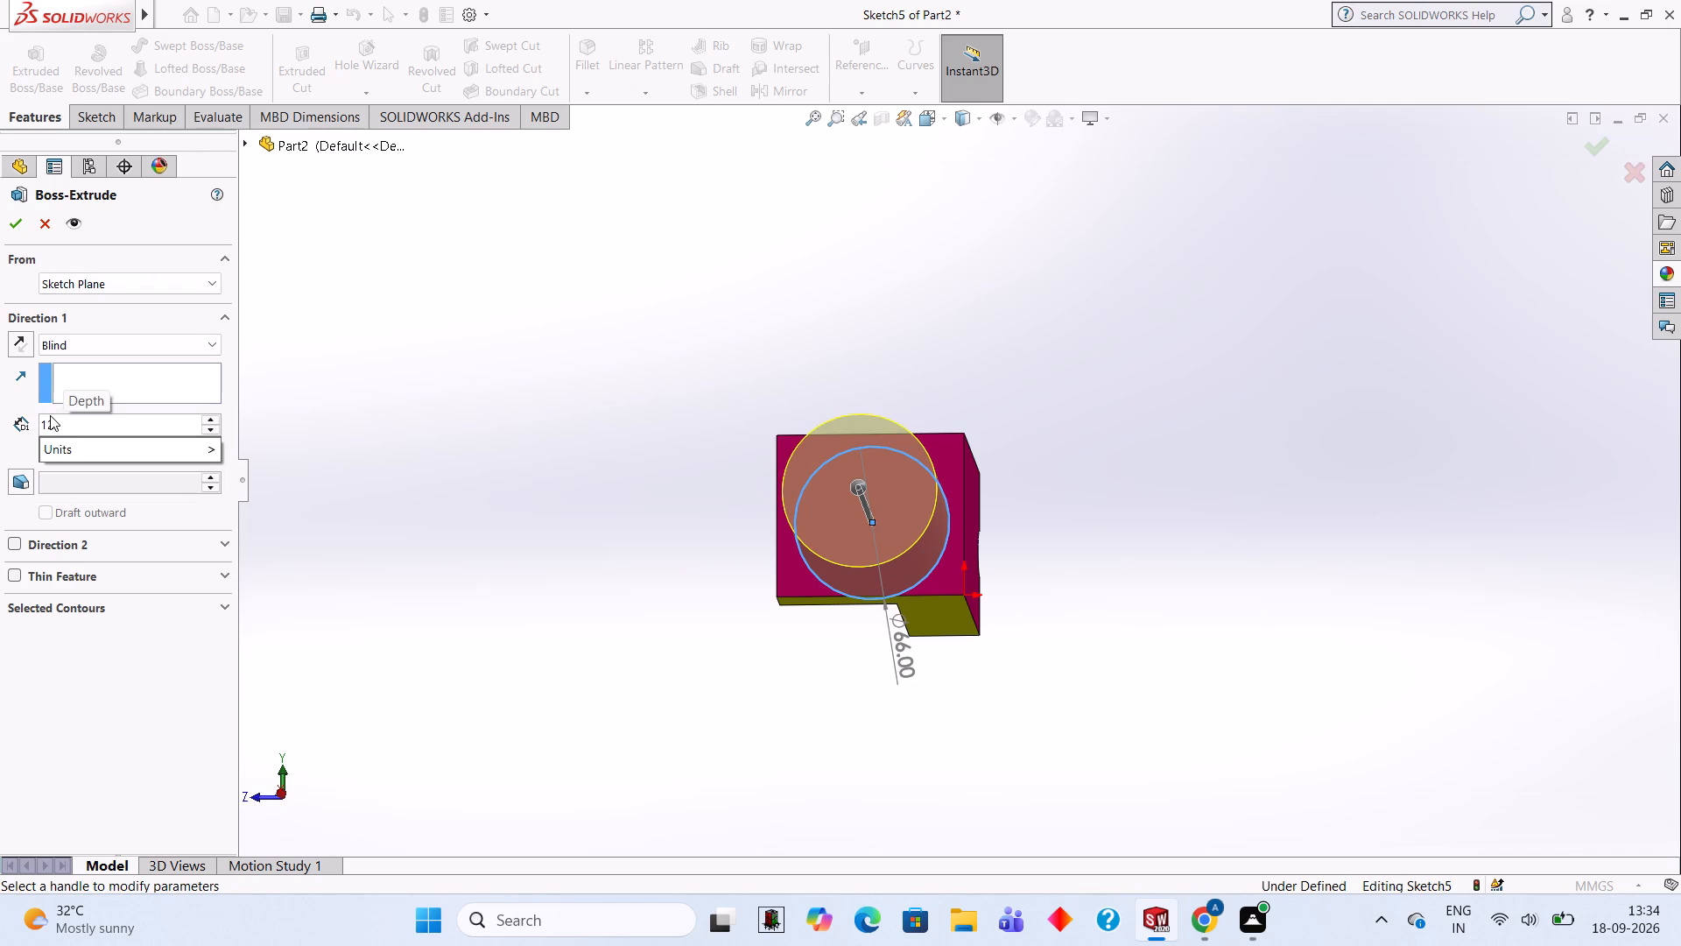
pyautogui.press('0')
pyautogui.press('Return')
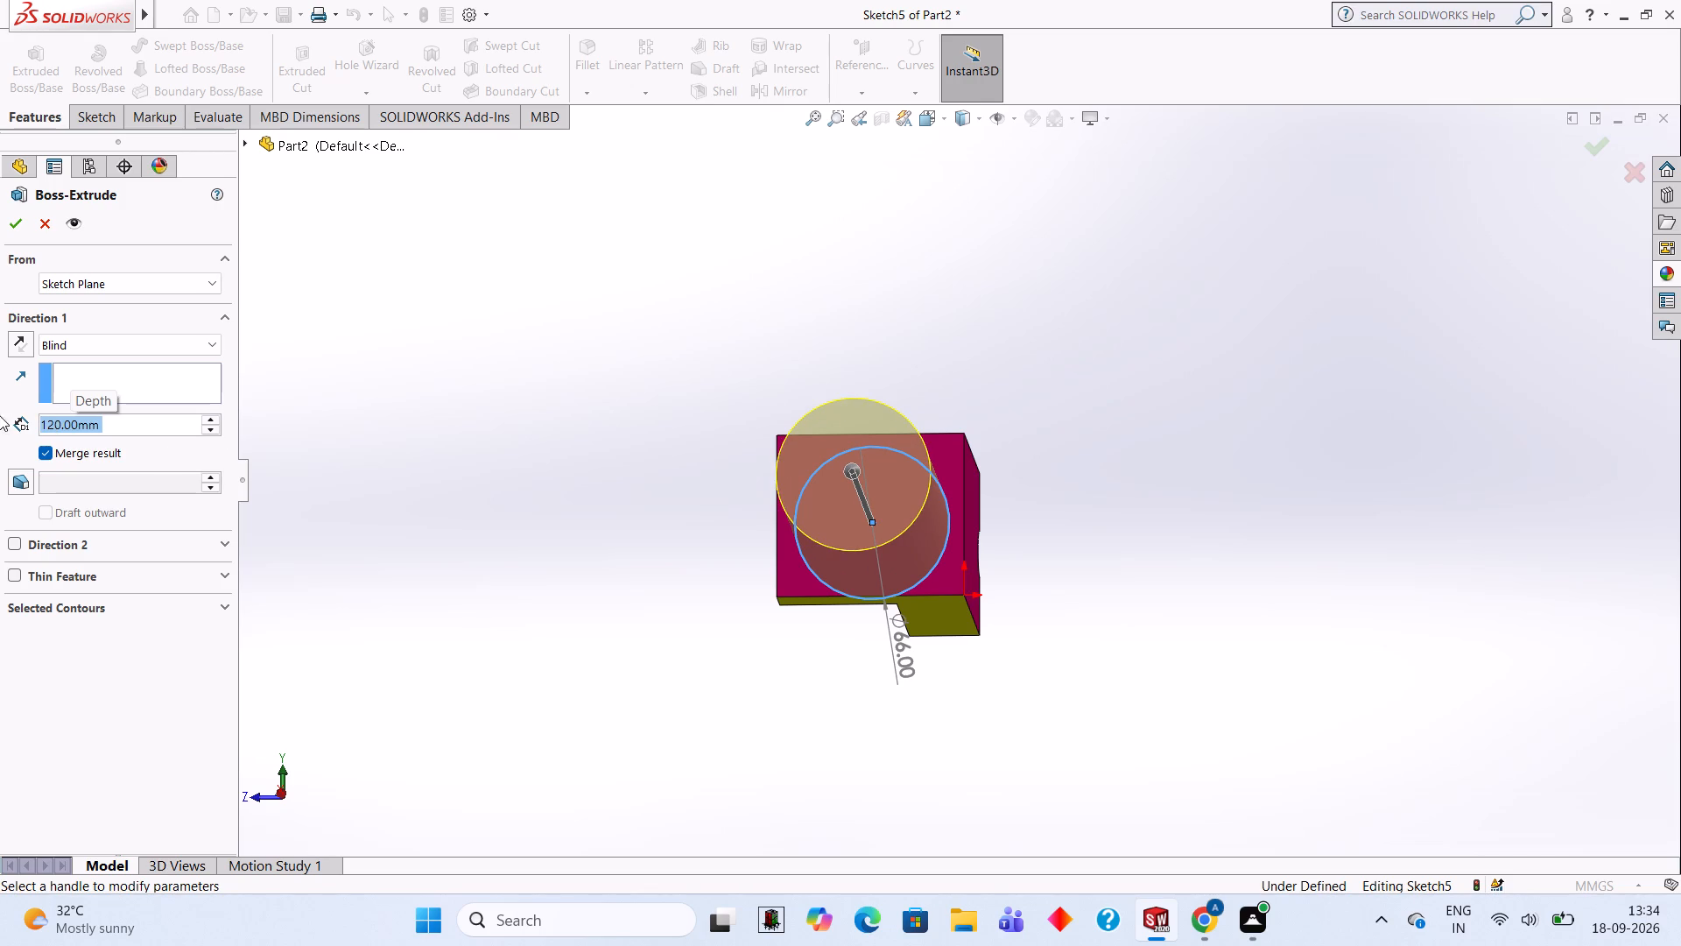
pyautogui.moveTo(564, 386); pyautogui.dragTo(719, 378, button='middle')
pyautogui.moveTo(729, 381); pyautogui.dragTo(767, 396, button='middle')
pyautogui.scroll(1, 767, 396)
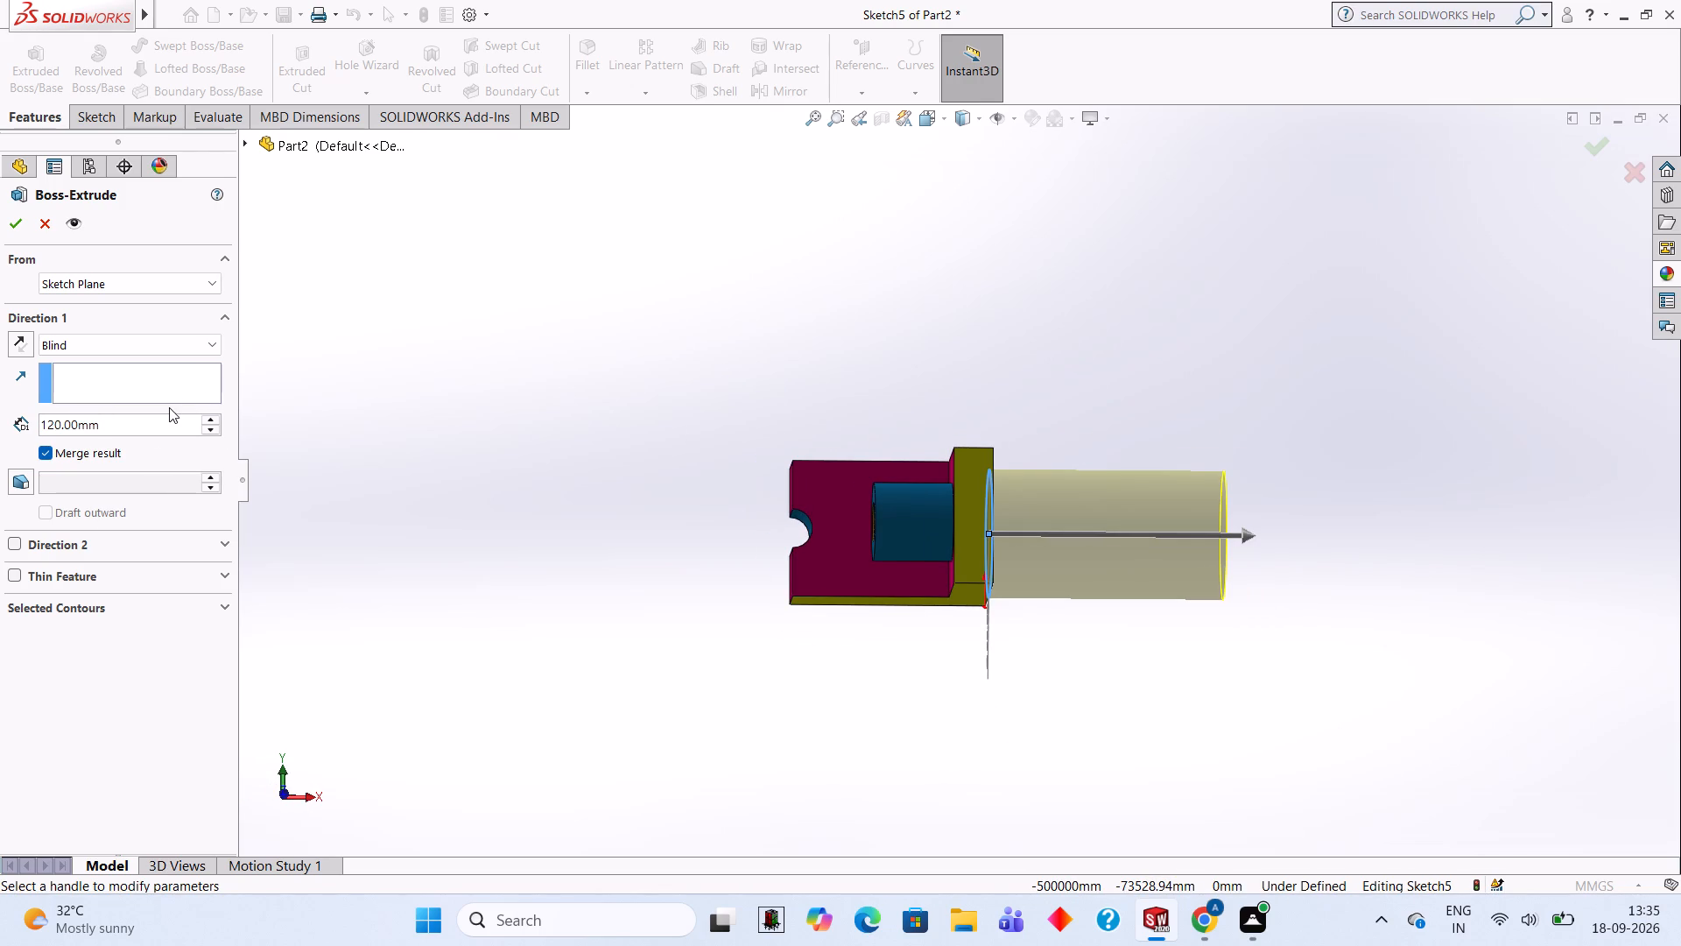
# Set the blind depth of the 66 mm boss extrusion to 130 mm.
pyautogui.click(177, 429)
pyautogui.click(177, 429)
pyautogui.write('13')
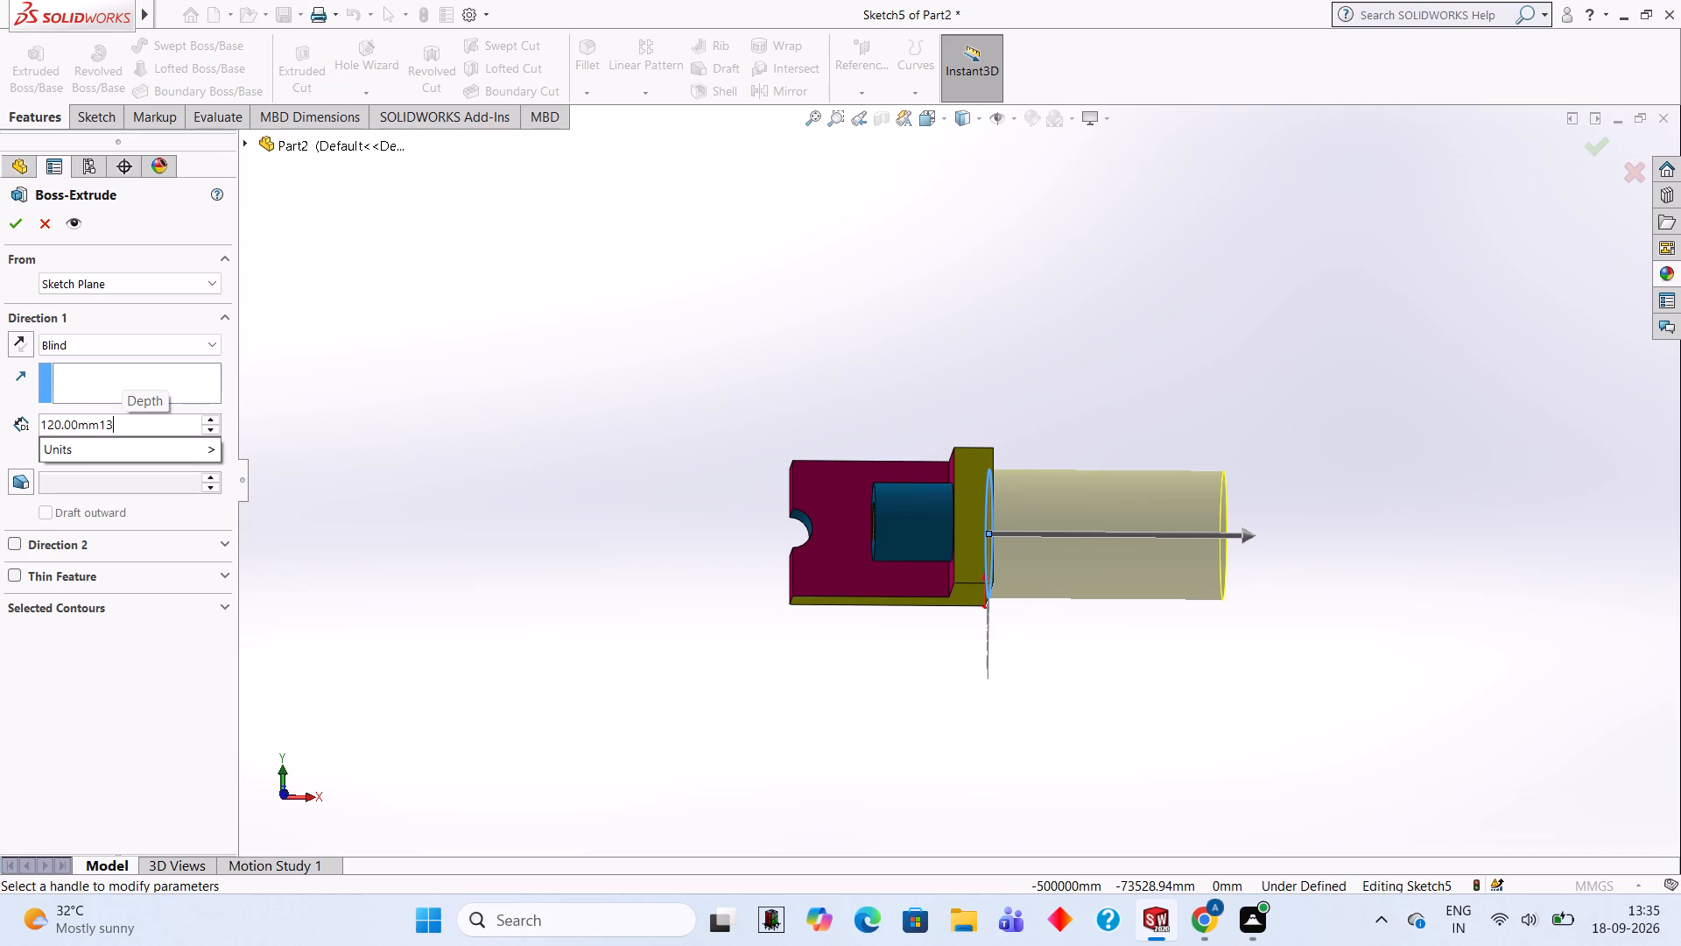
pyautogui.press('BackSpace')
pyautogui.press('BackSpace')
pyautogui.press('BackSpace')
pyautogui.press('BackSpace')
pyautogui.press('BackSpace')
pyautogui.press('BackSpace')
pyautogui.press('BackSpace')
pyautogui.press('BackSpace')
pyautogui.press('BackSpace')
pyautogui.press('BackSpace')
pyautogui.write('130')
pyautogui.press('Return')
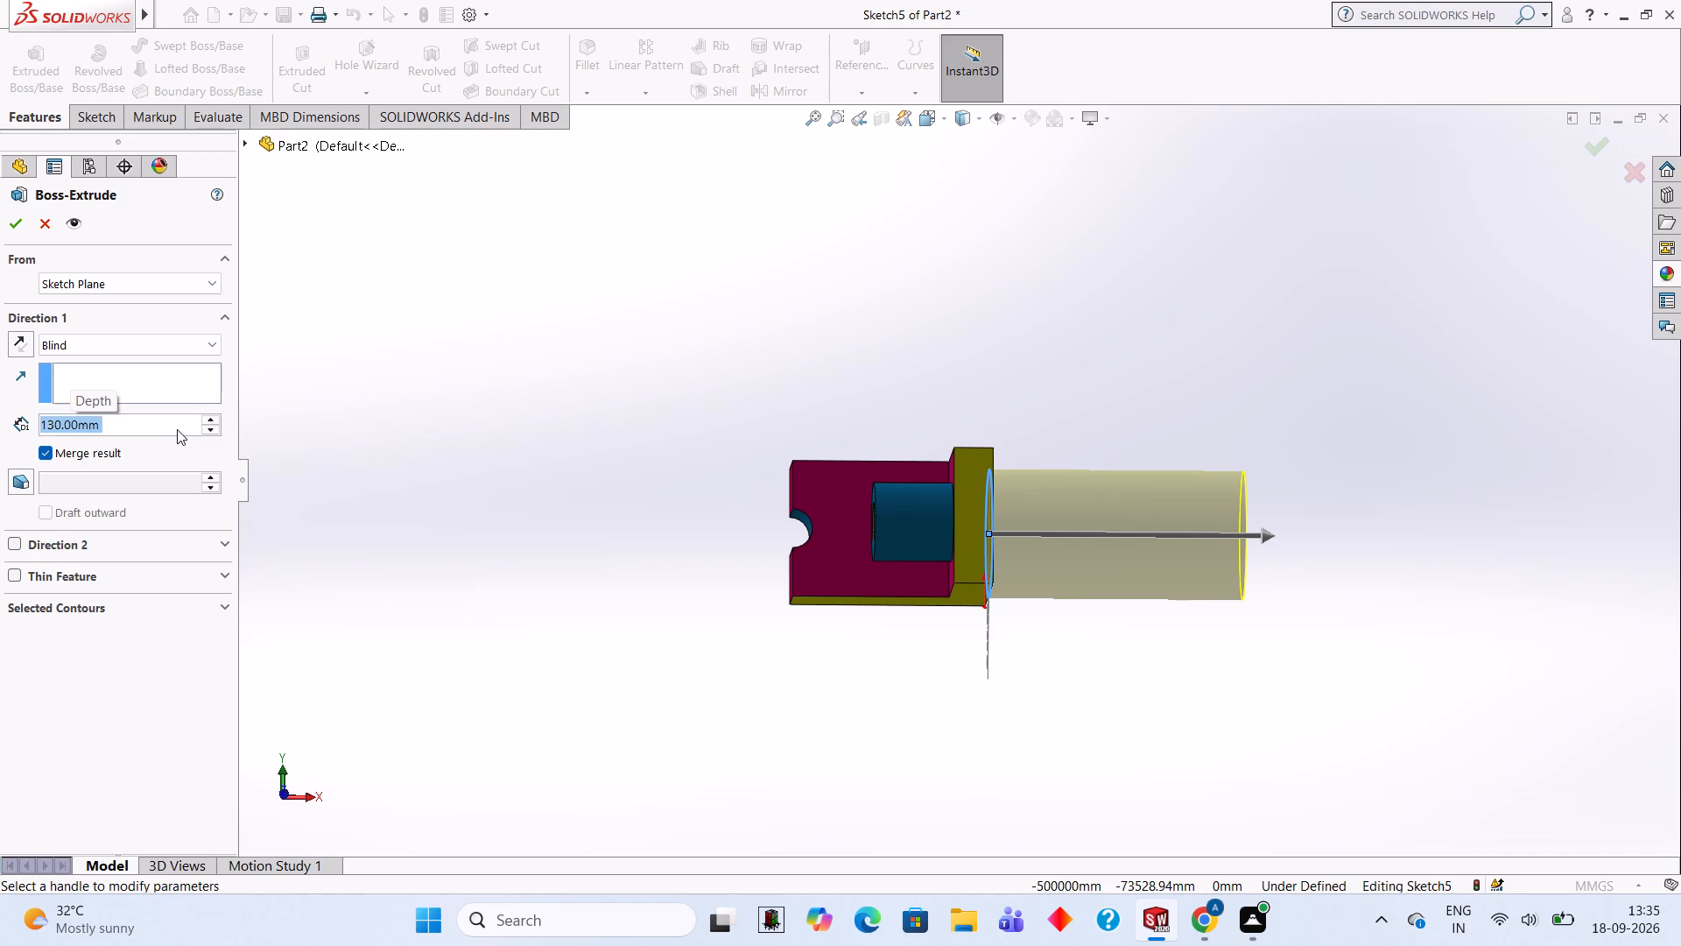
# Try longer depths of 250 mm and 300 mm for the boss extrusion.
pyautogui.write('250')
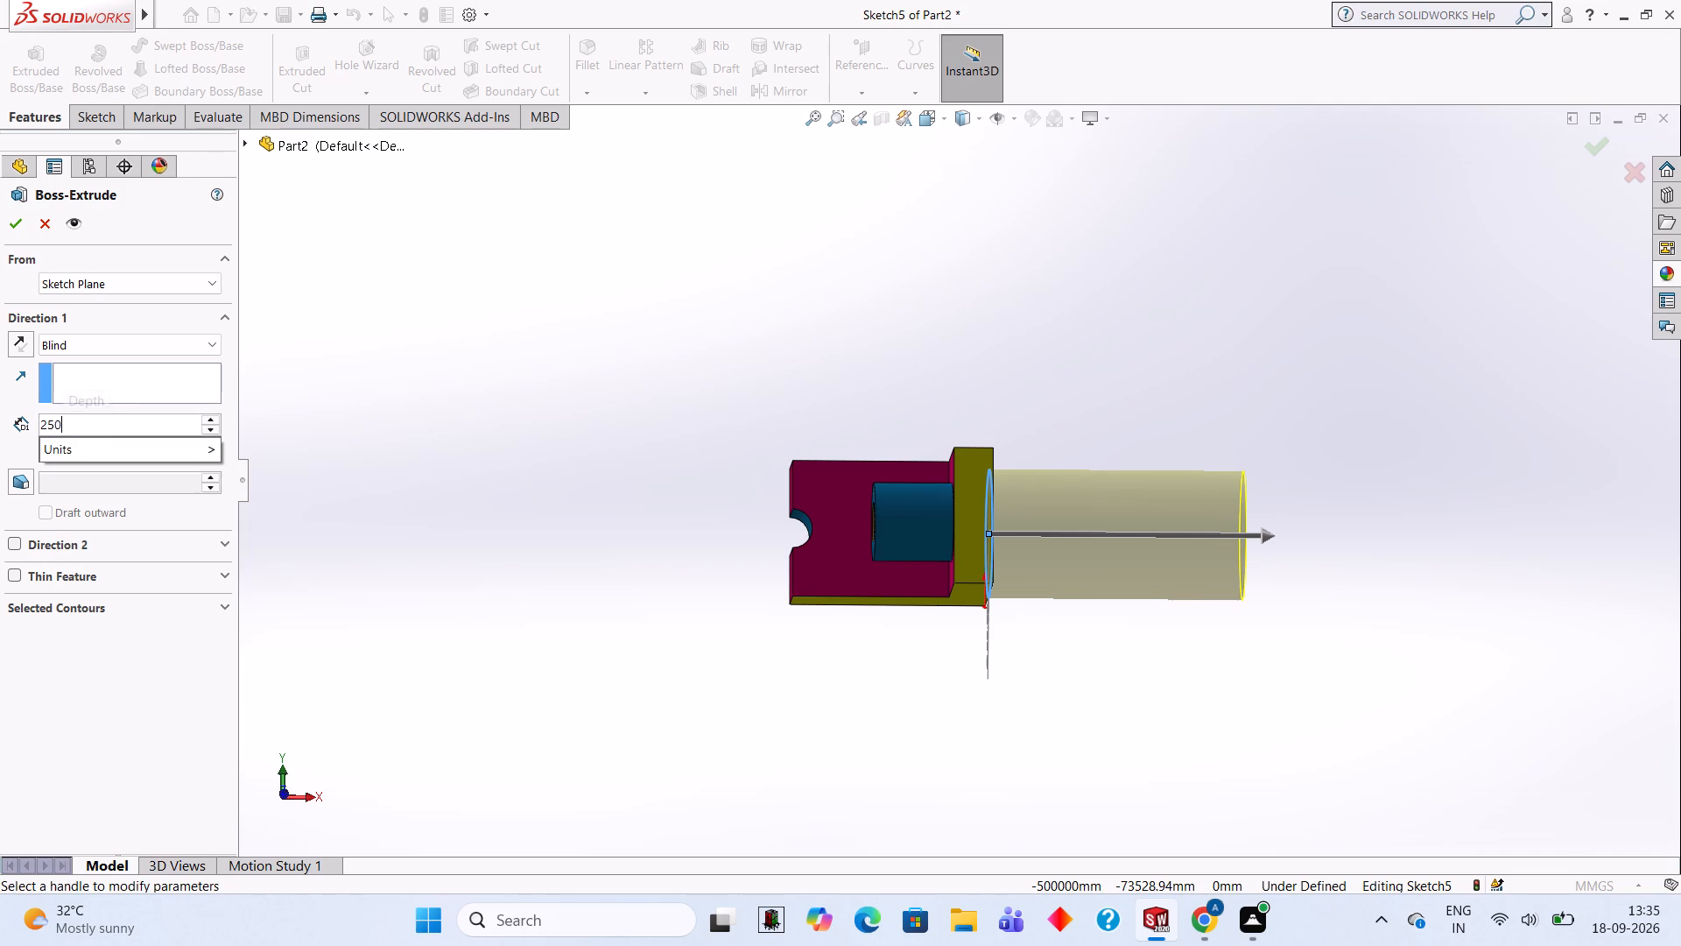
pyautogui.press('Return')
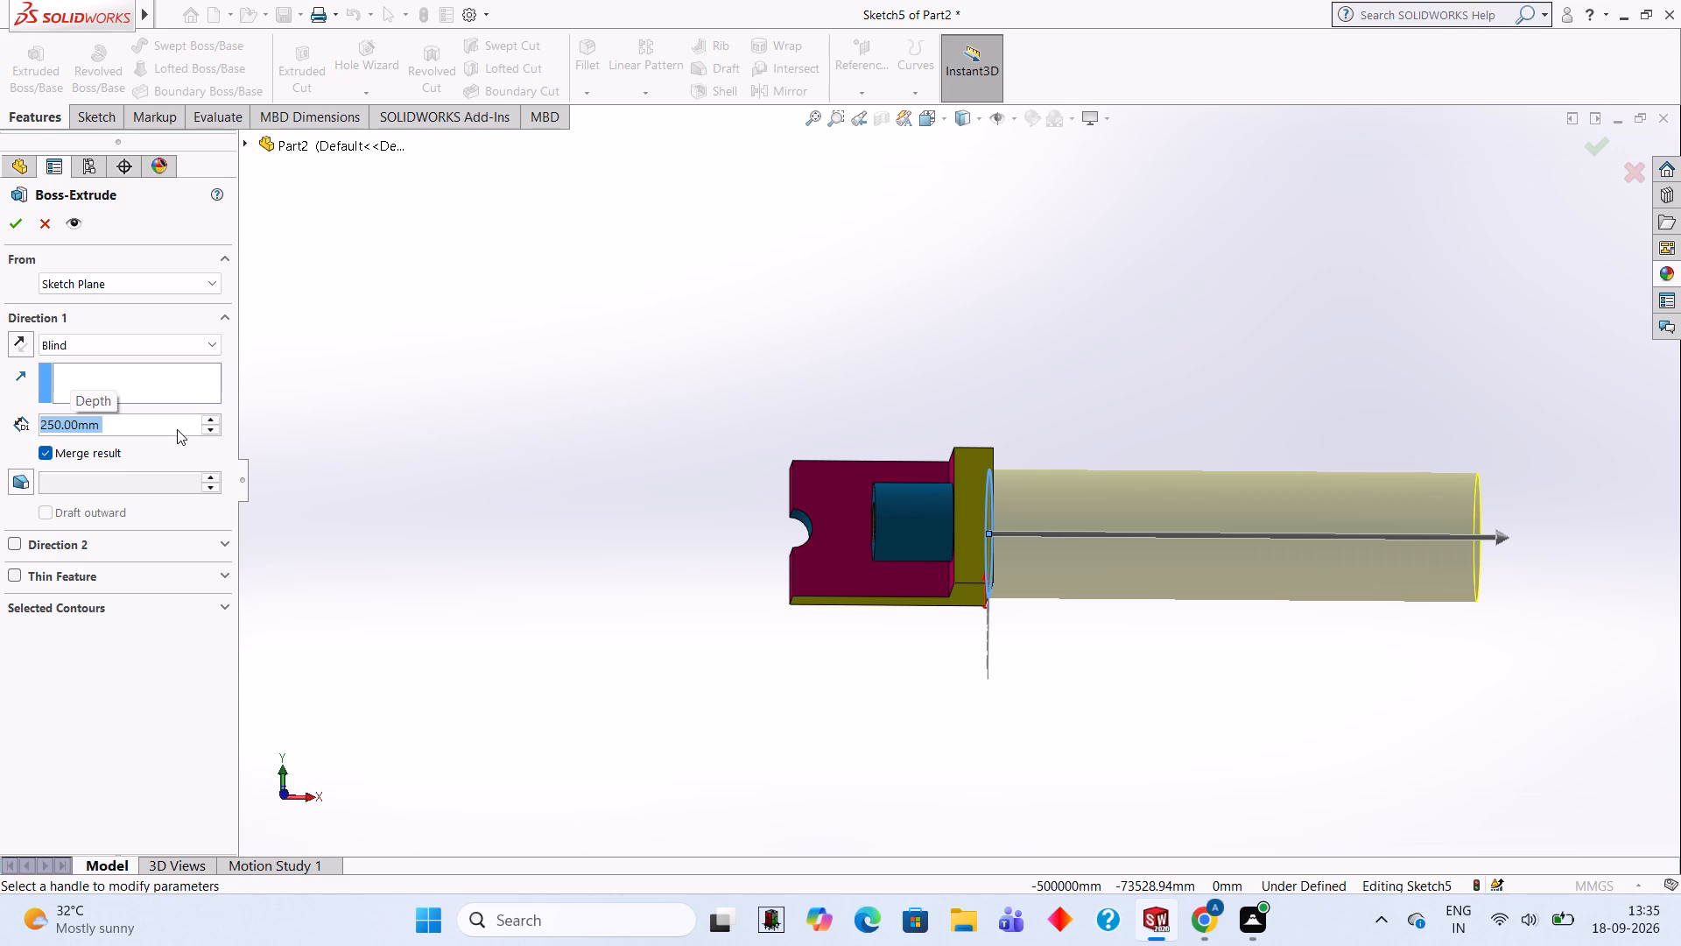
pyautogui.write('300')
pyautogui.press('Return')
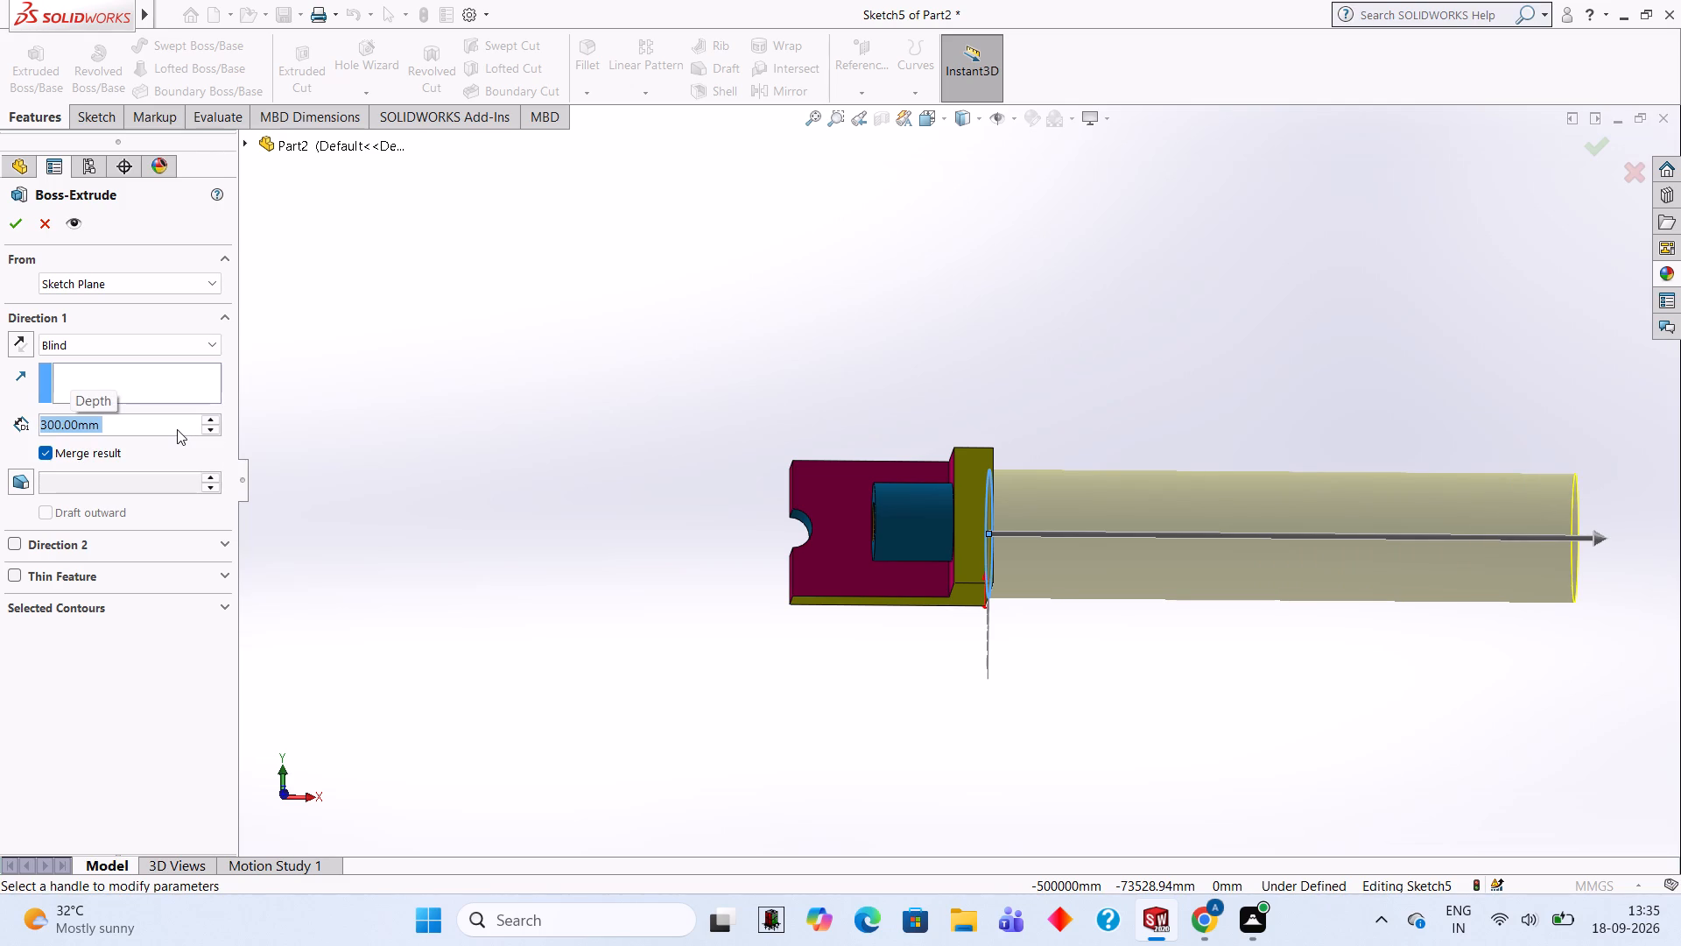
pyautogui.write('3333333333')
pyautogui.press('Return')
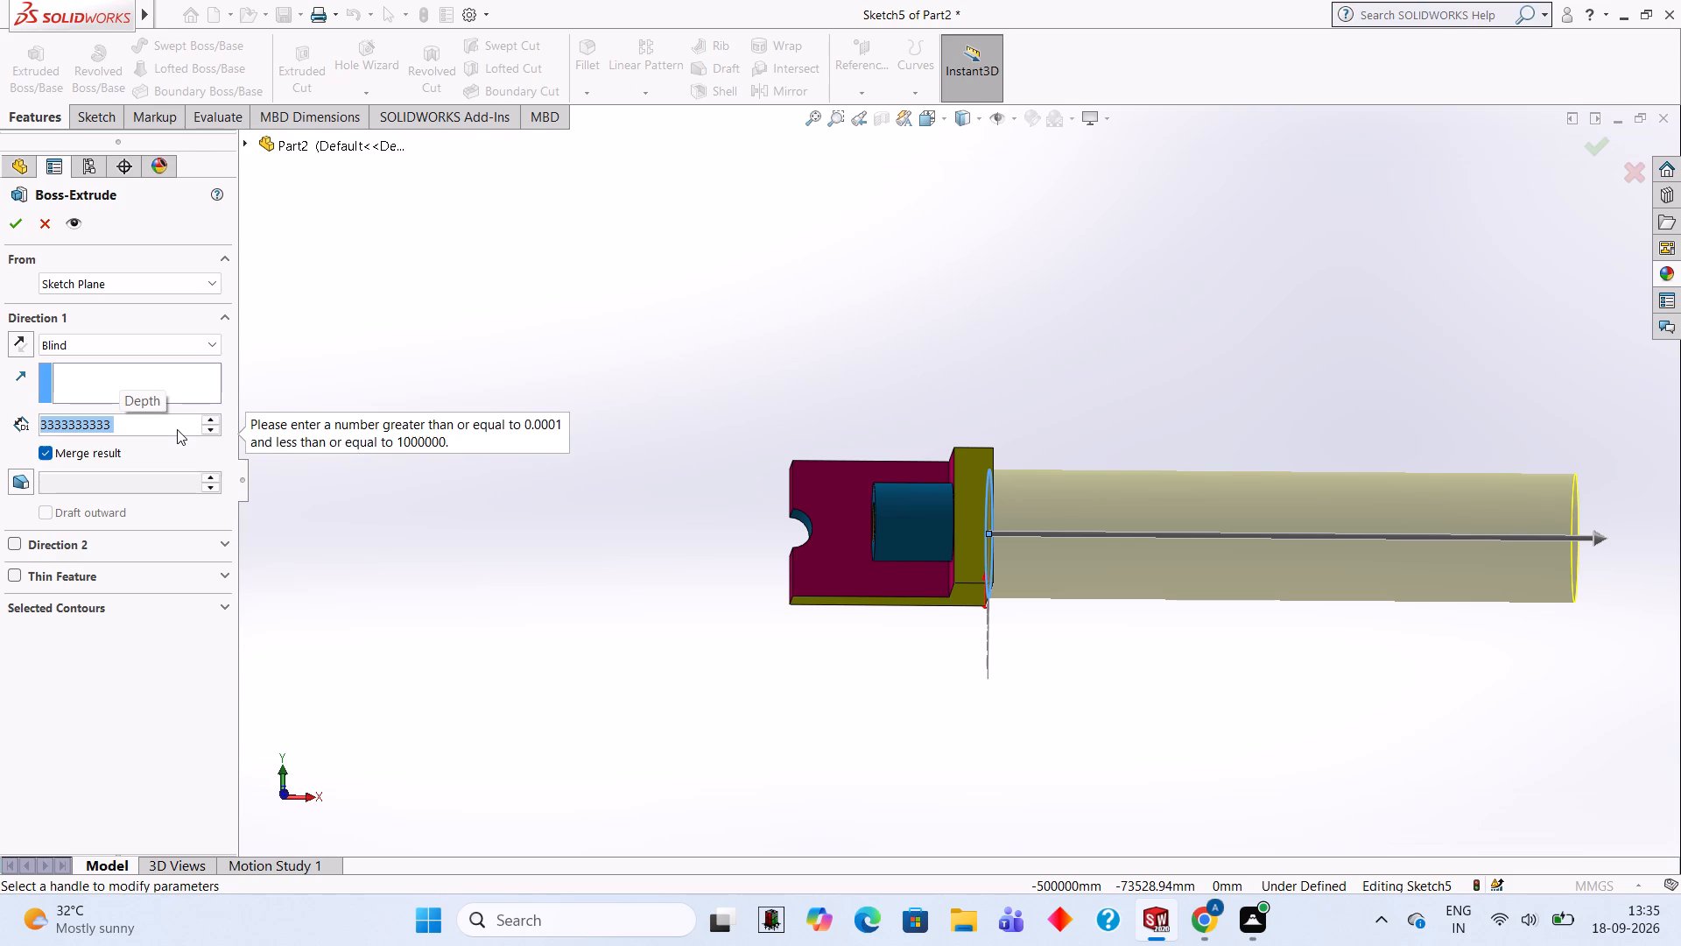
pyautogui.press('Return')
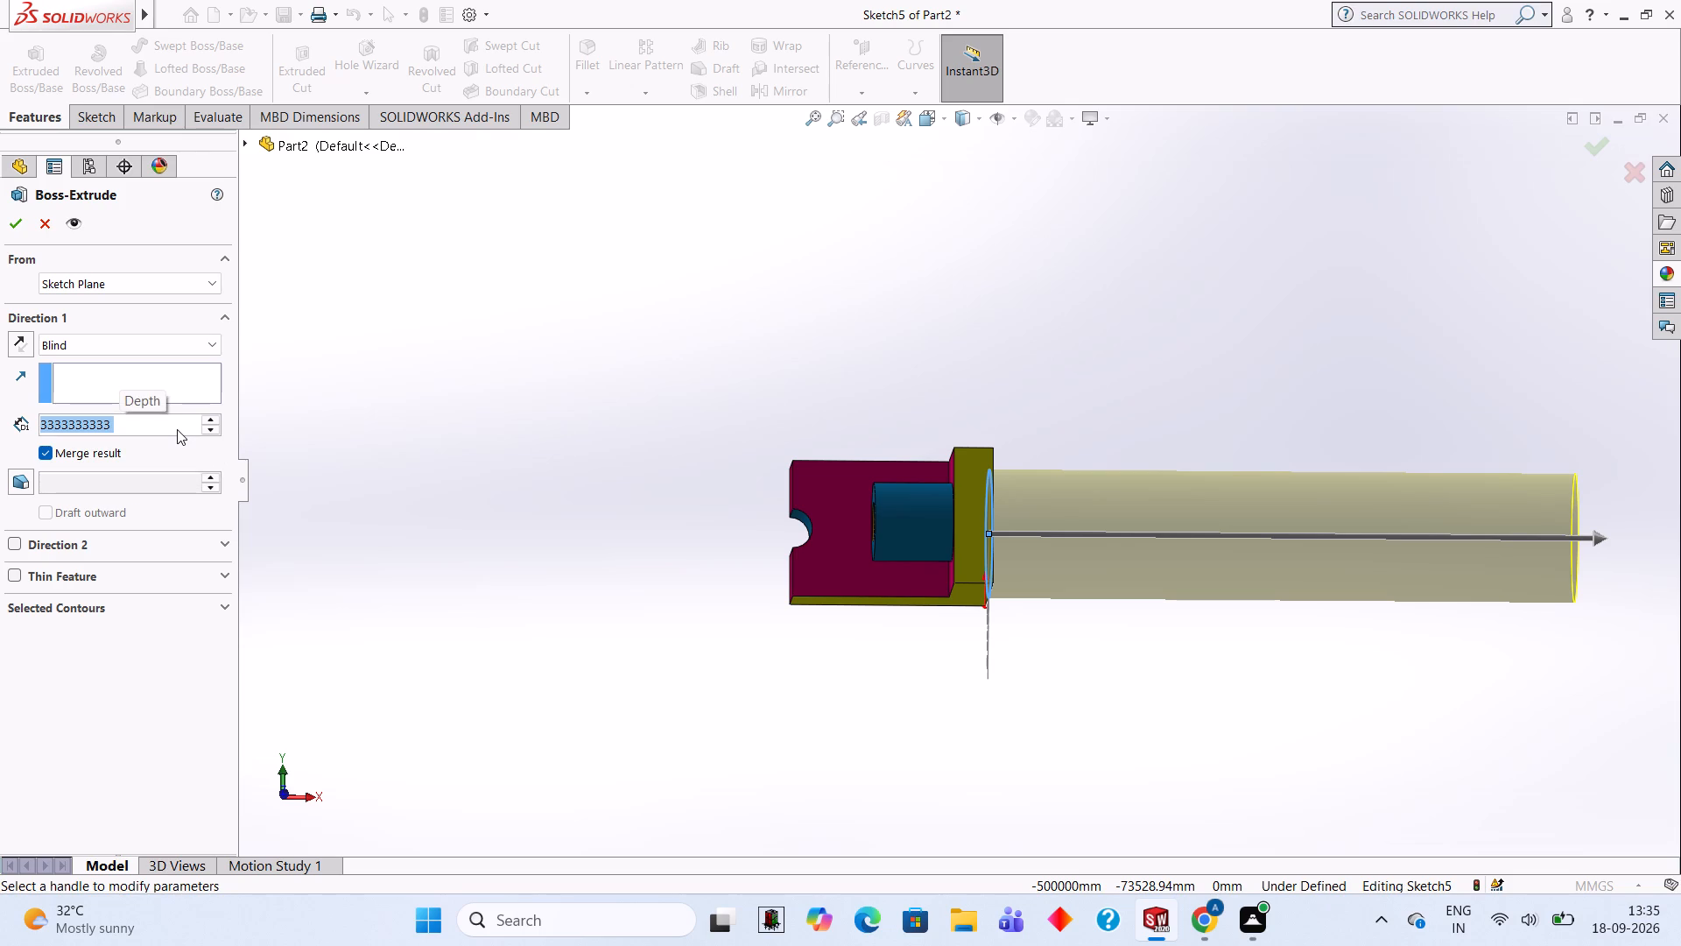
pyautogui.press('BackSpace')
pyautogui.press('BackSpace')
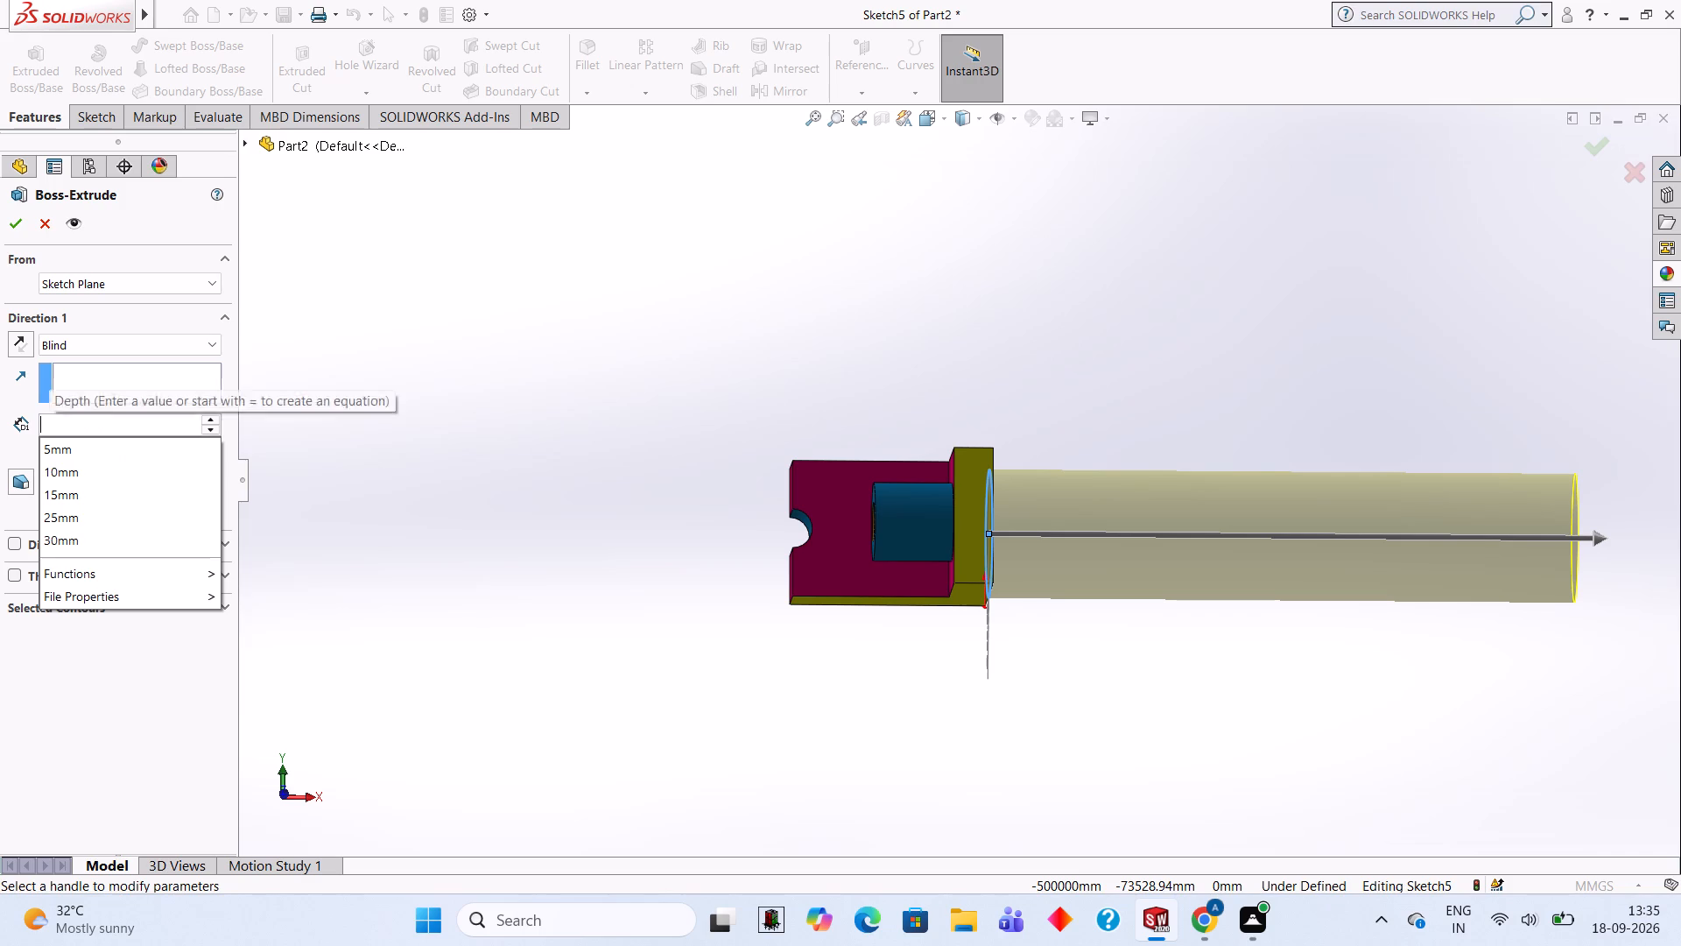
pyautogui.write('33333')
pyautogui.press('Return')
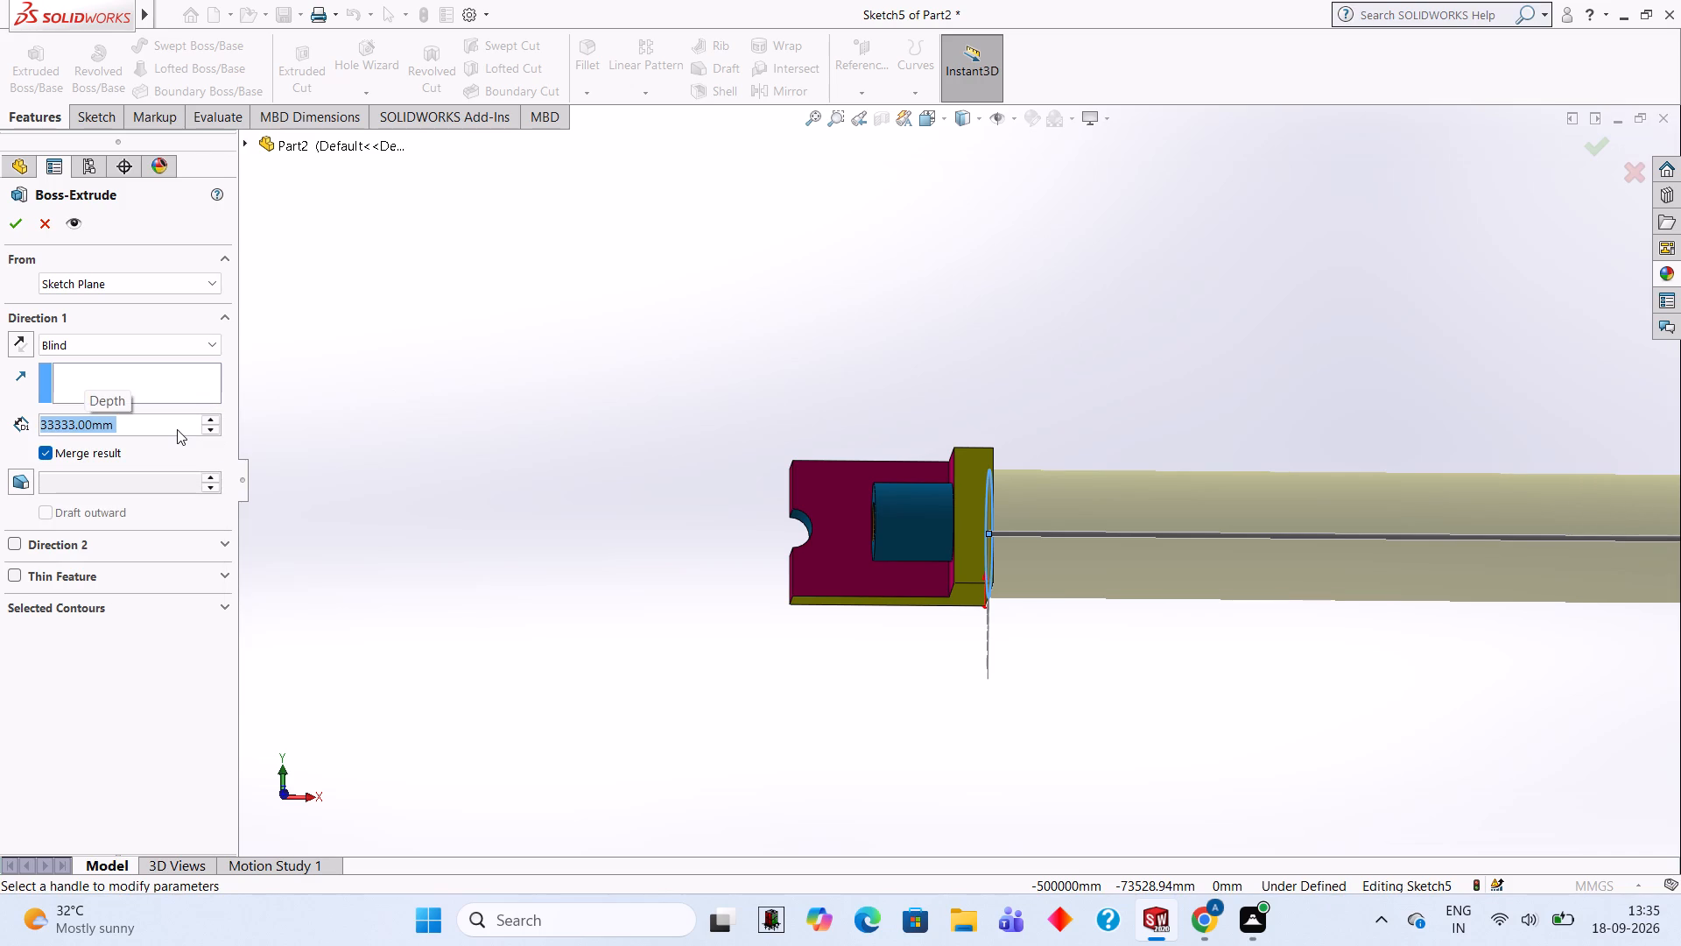
# Examine the extrusion preview along its length and from both sides of the part.
pyautogui.scroll(2, 859, 452)
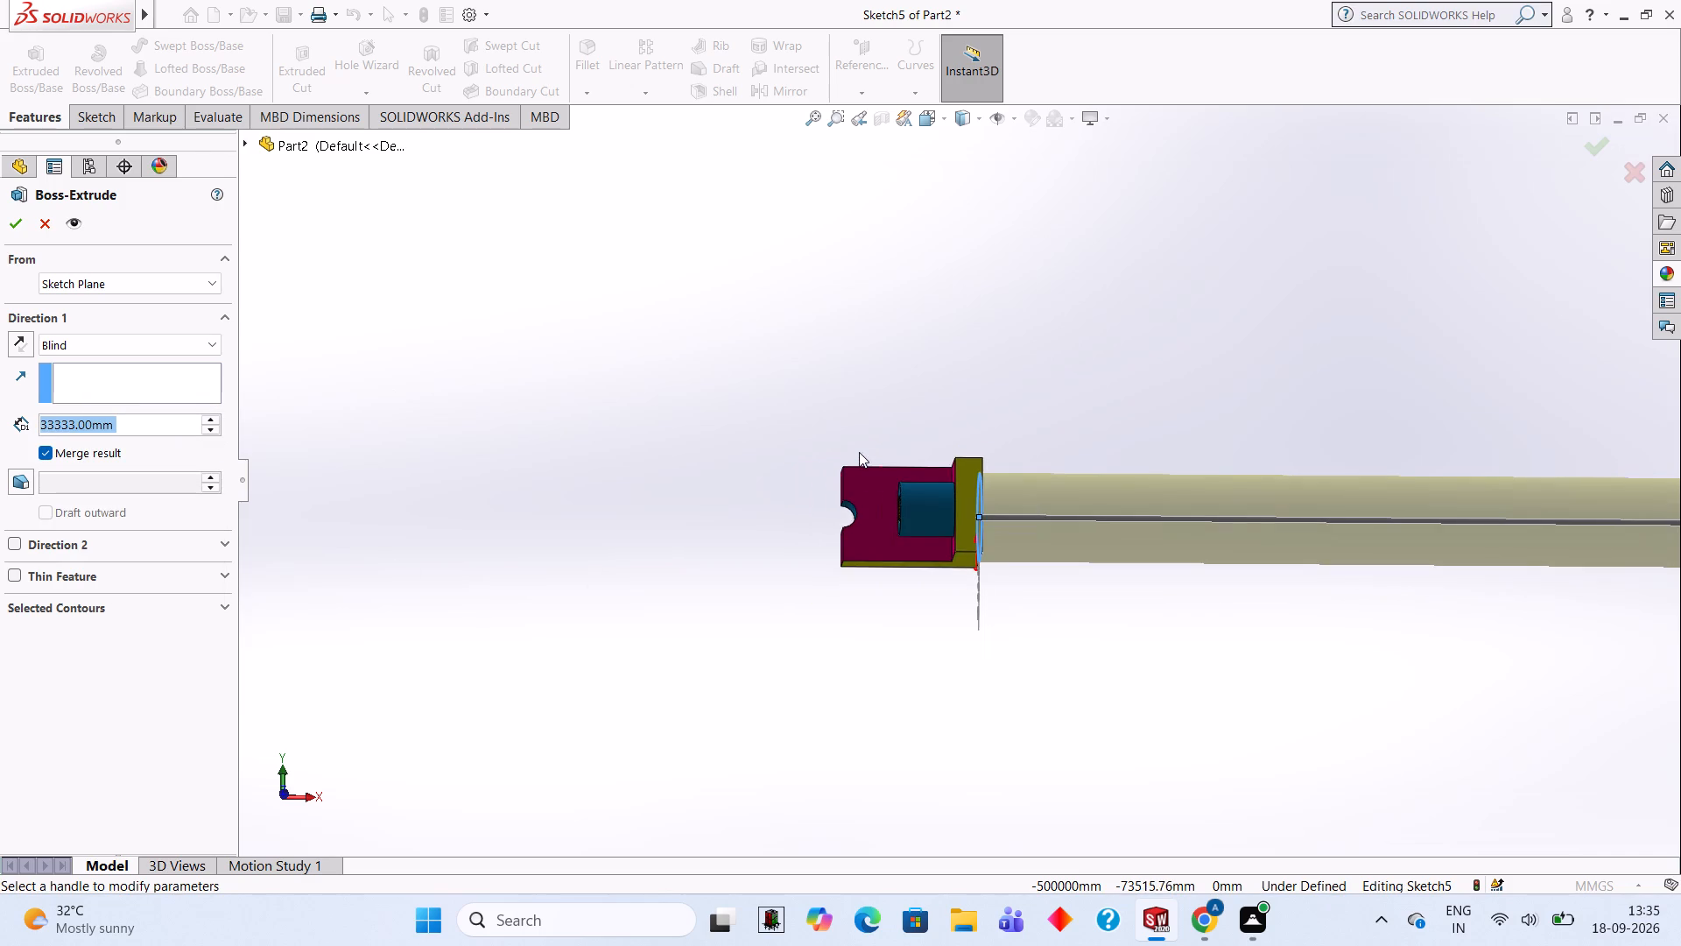
pyautogui.scroll(11, 862, 452)
pyautogui.scroll(-6, 1524, 549)
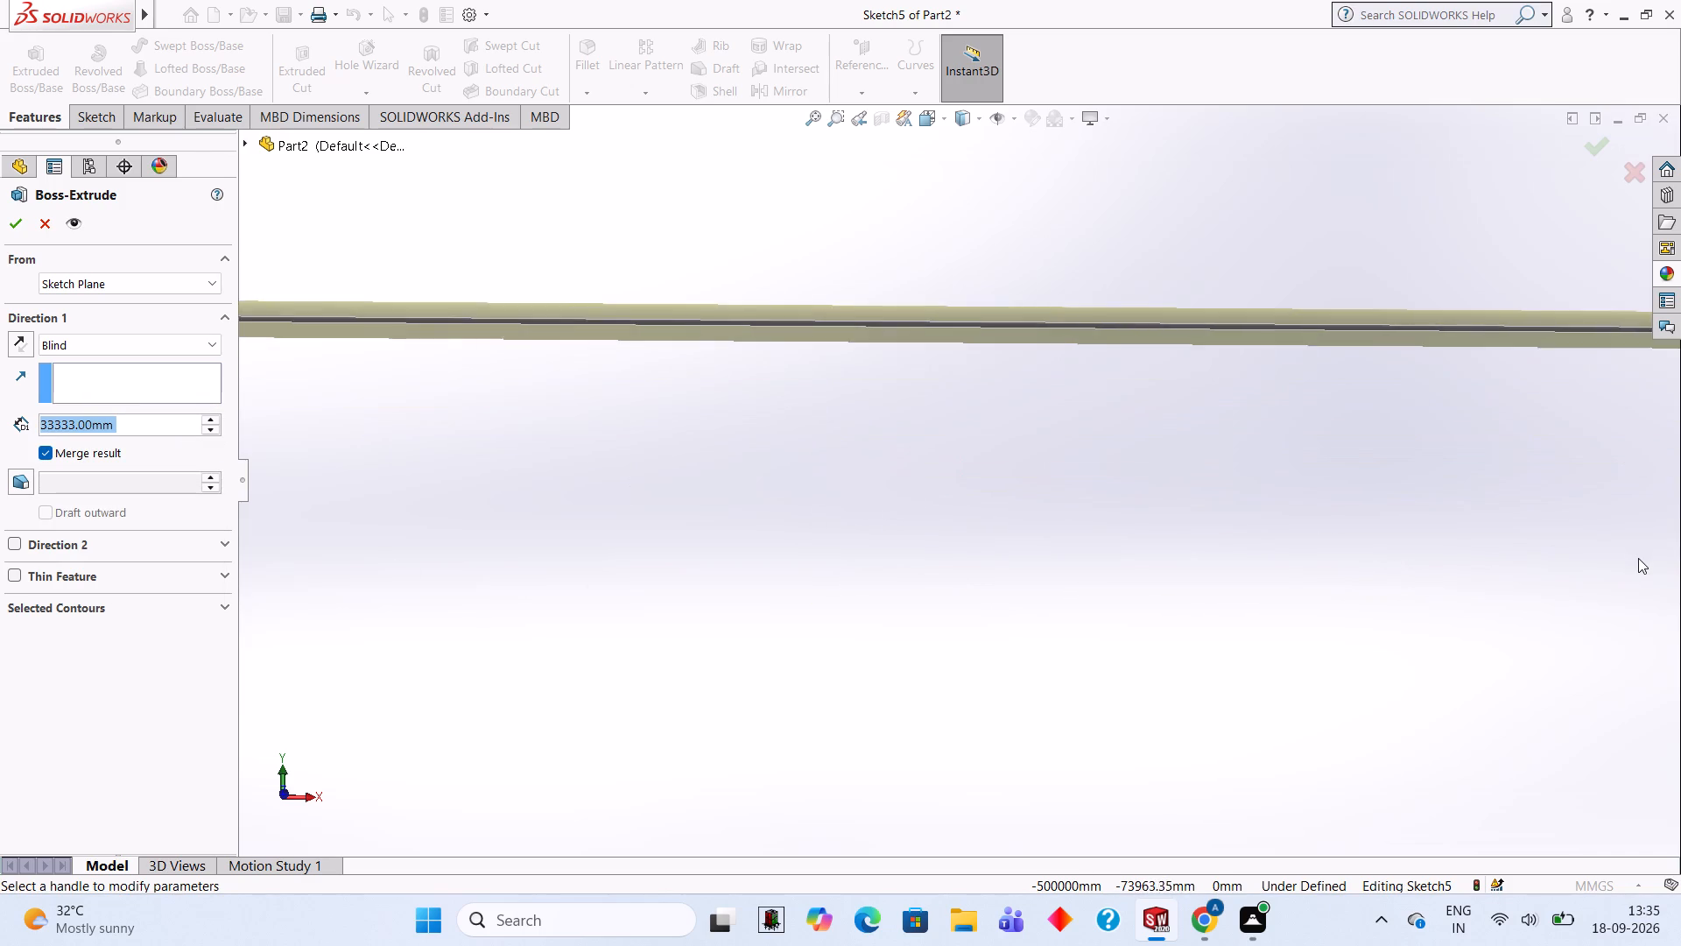
pyautogui.scroll(-6, 1638, 558)
pyautogui.scroll(11, 1653, 540)
pyautogui.scroll(4, 1456, 370)
pyautogui.scroll(3, 1680, 500)
pyautogui.scroll(-4, 1680, 496)
pyautogui.scroll(2, 1680, 496)
pyautogui.scroll(-2, 1680, 496)
pyautogui.scroll(4, 1677, 496)
pyautogui.scroll(1, 1584, 501)
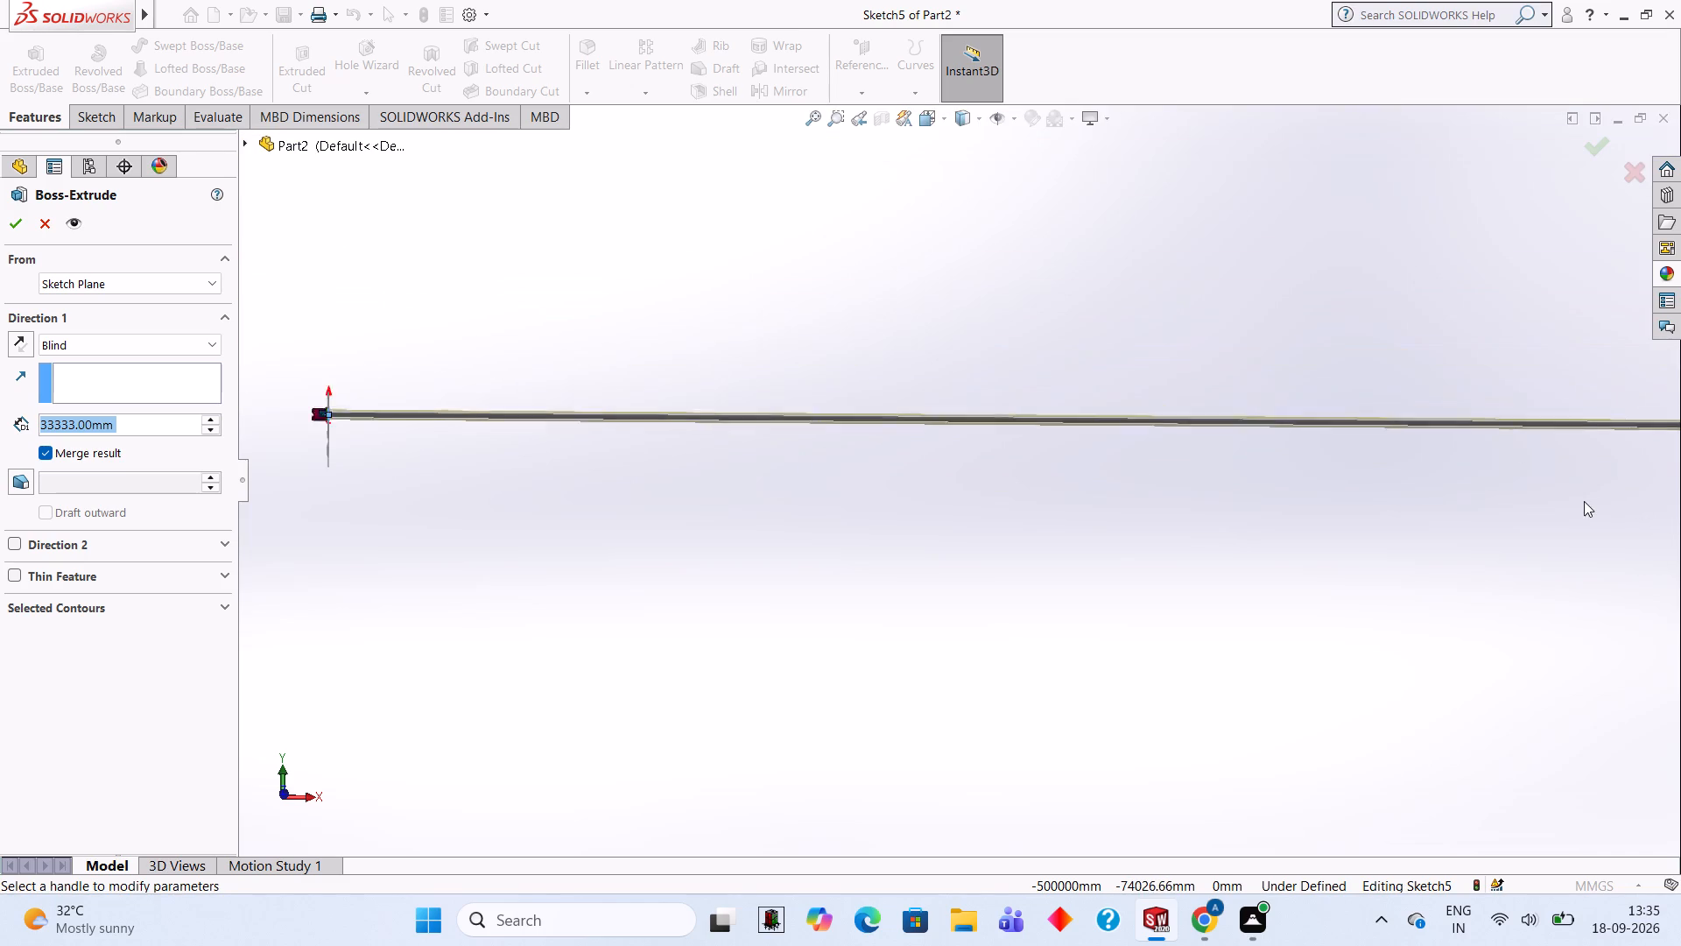
pyautogui.scroll(4, 1584, 501)
pyautogui.moveTo(1680, 475); pyautogui.dragTo(1052, 581, button='middle')
pyautogui.scroll(1, 1052, 581)
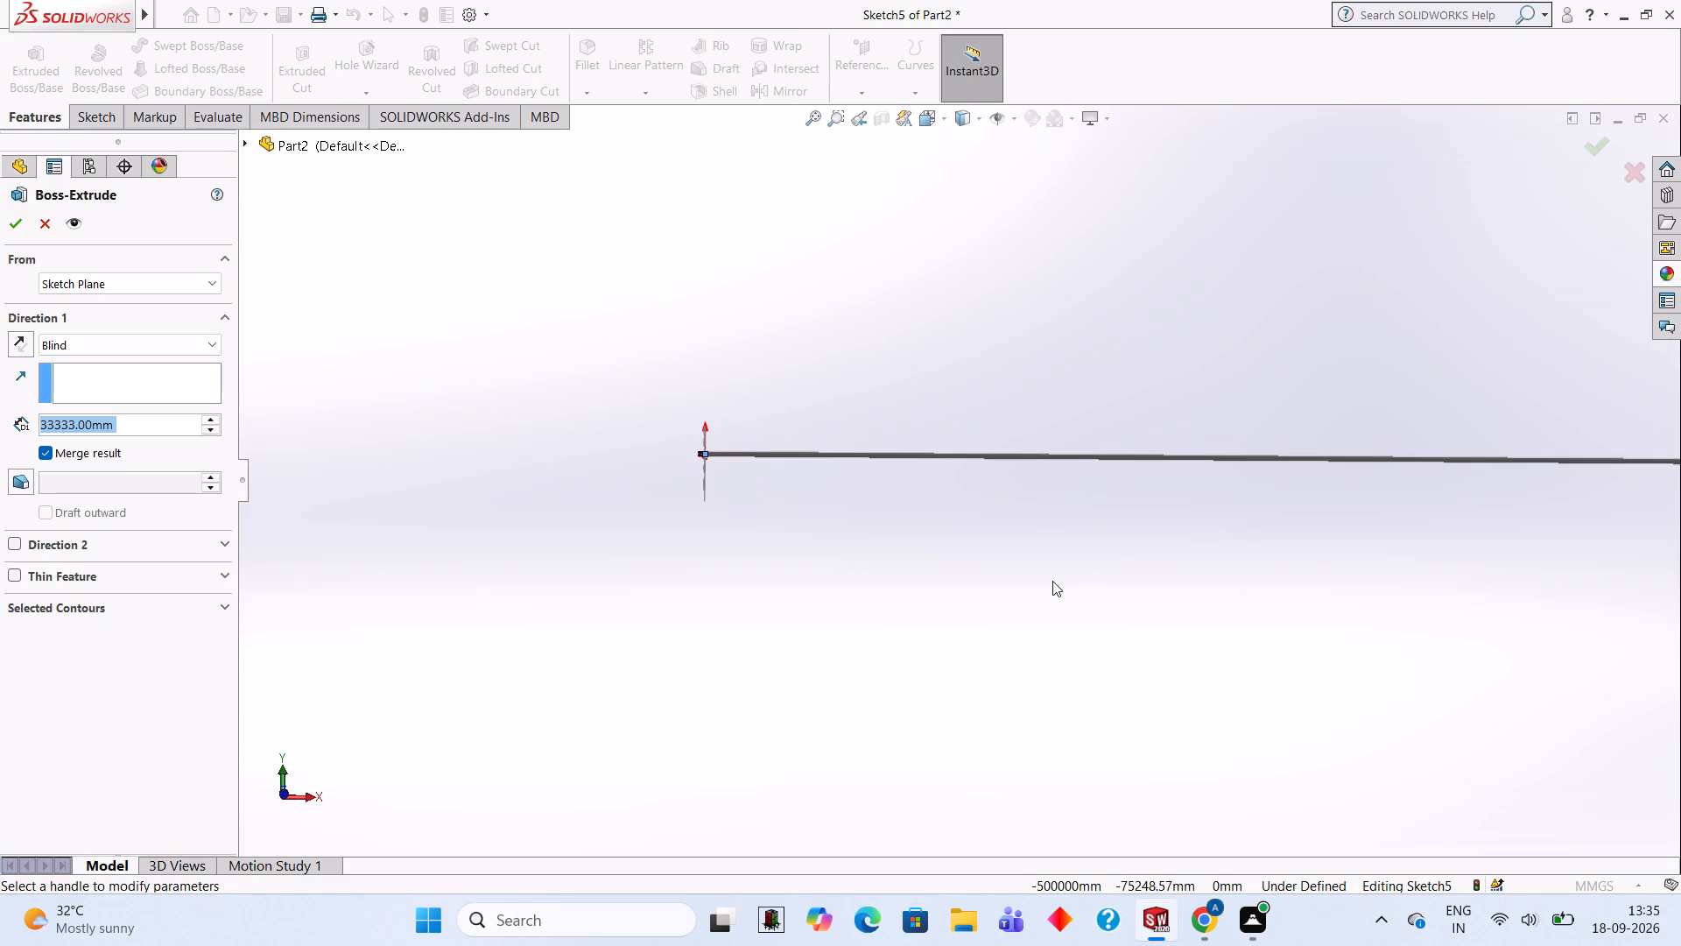
pyautogui.moveTo(1480, 598); pyautogui.dragTo(1155, 619, button='middle')
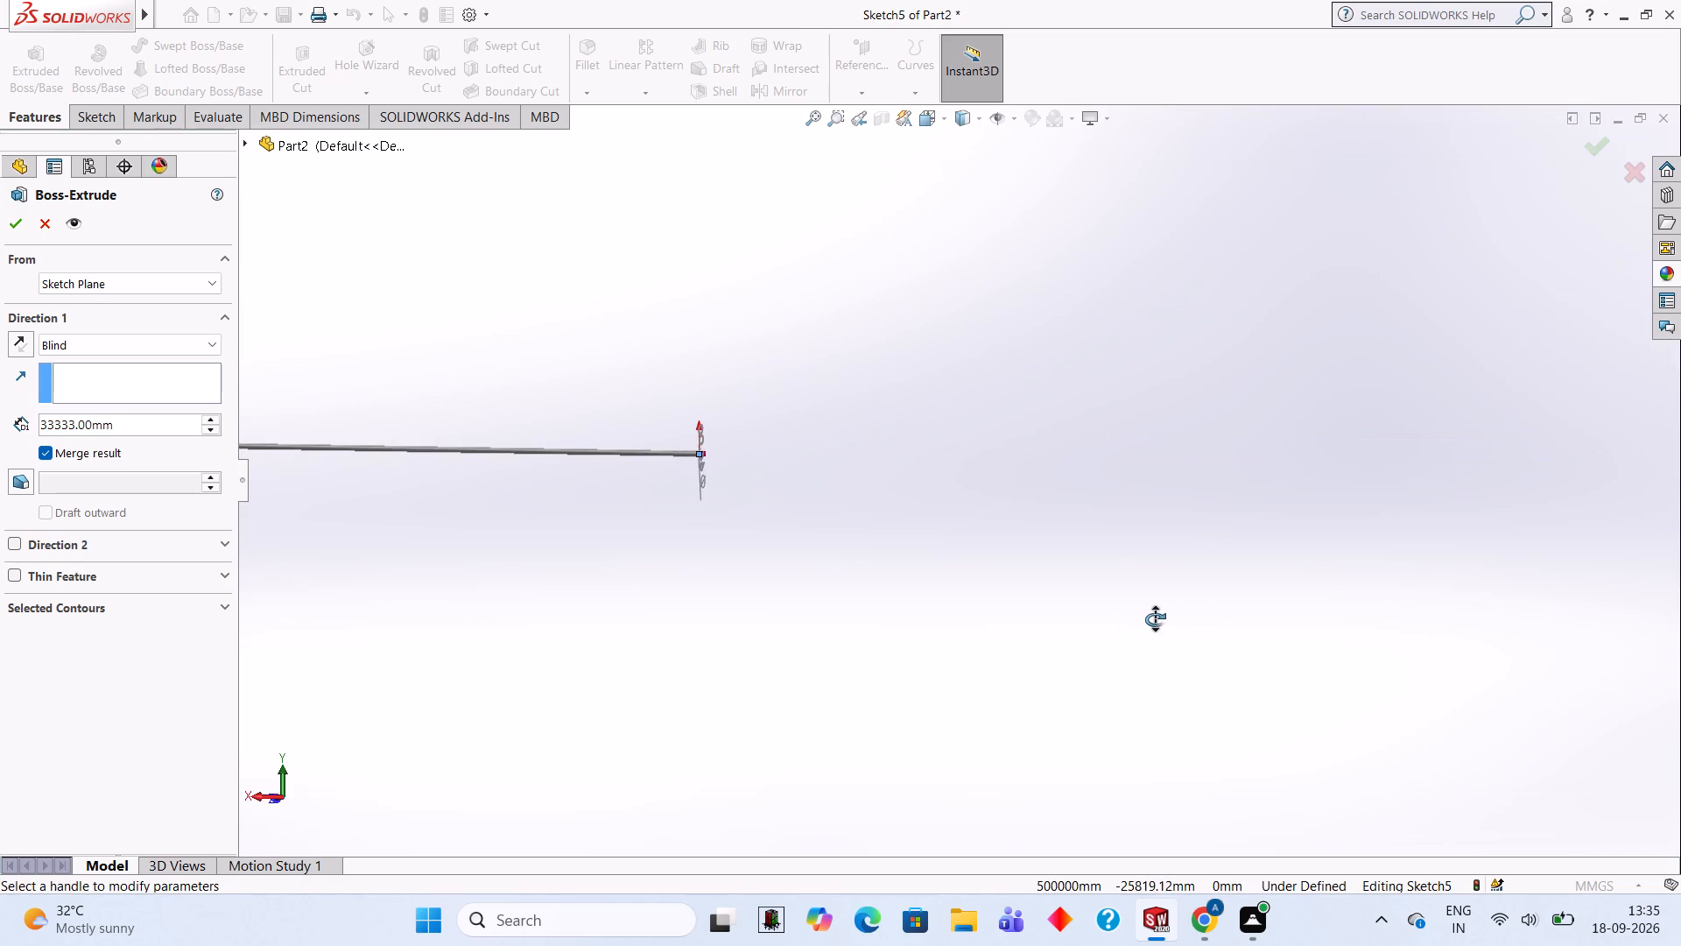
pyautogui.moveTo(1155, 619); pyautogui.dragTo(1525, 559, button='middle')
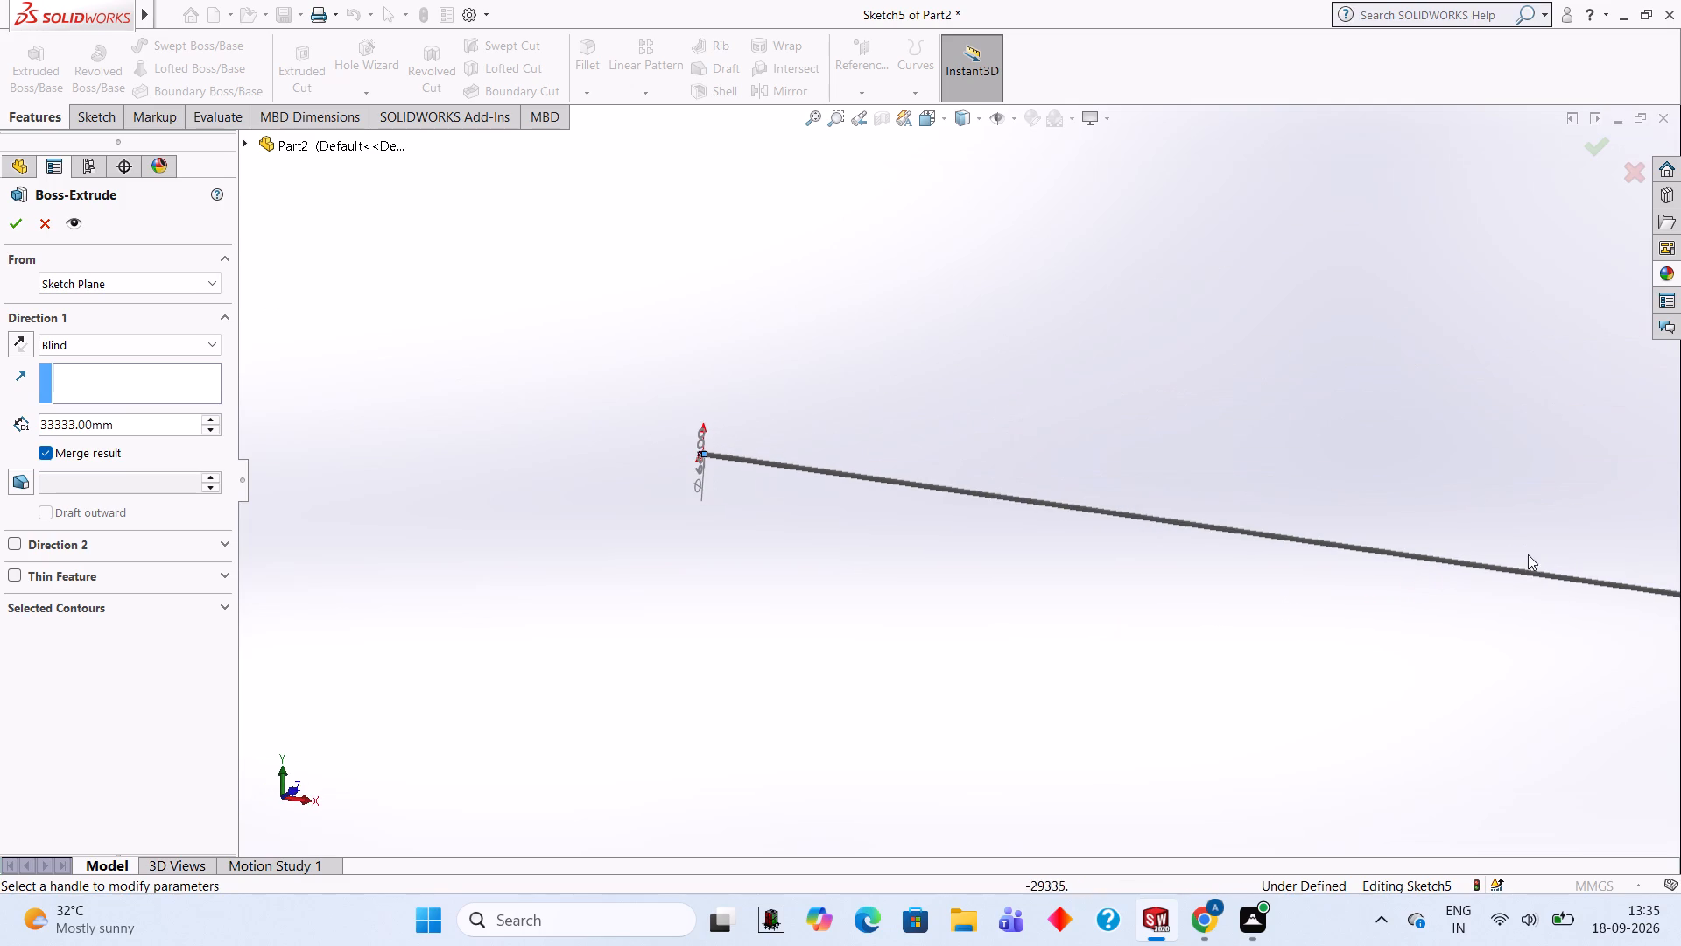
# Cancel the boss extrusion and undo the 66 mm circle in its sketch.
pyautogui.press('Escape')
pyautogui.hotkey('ctrl', 'z')
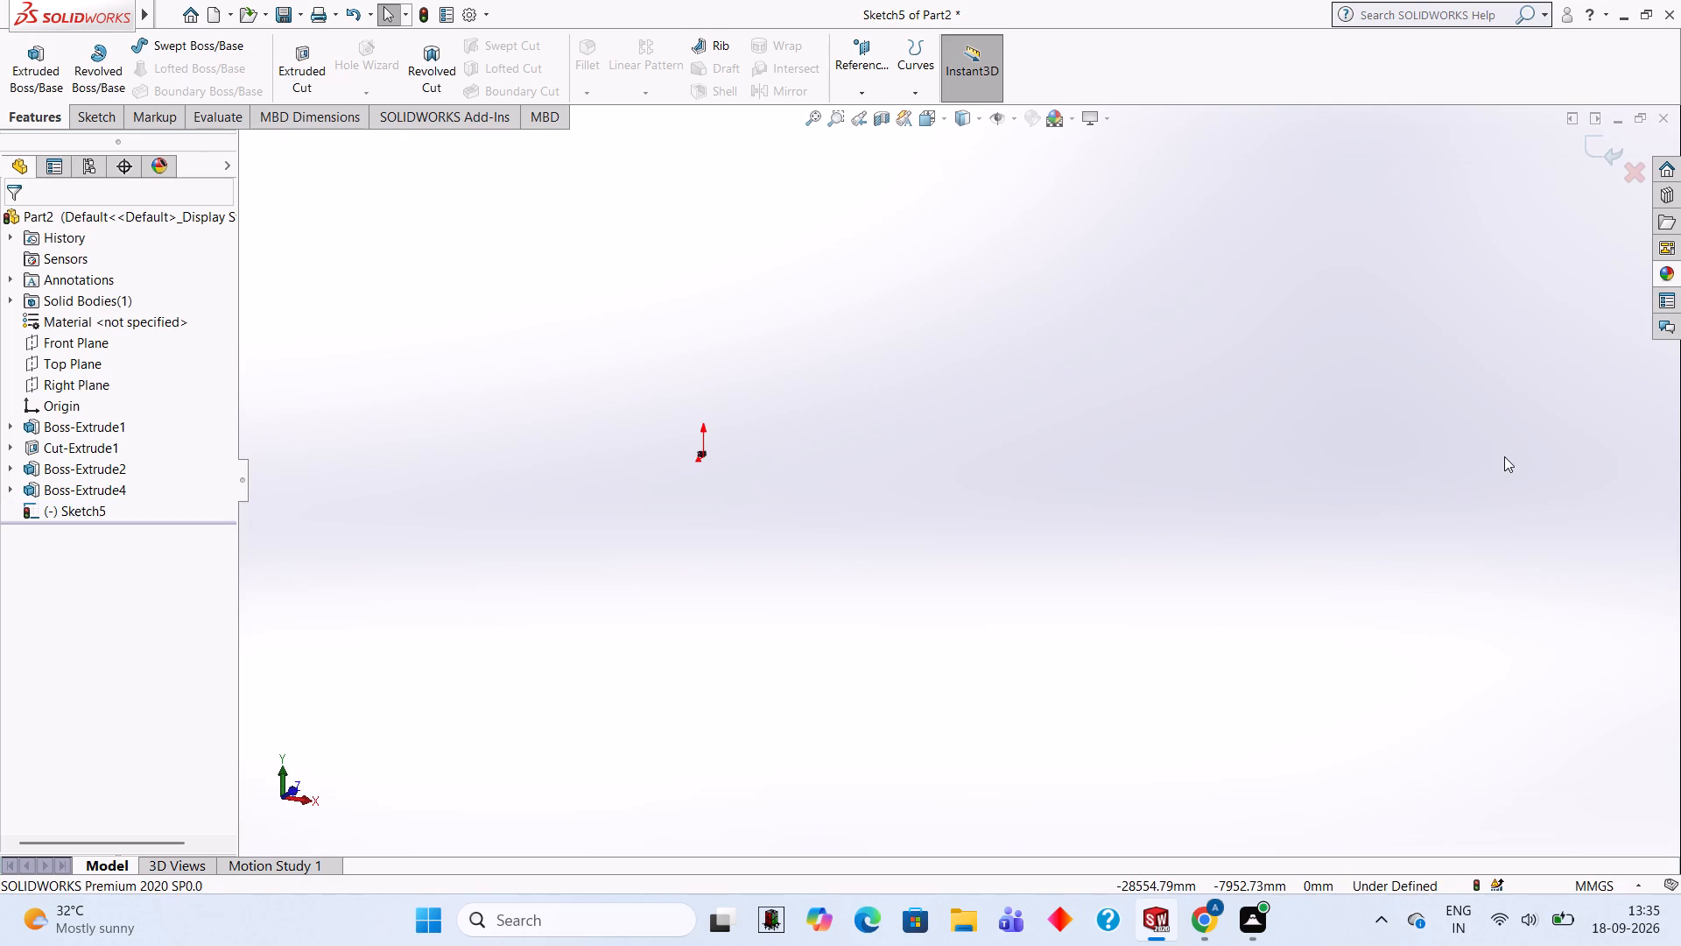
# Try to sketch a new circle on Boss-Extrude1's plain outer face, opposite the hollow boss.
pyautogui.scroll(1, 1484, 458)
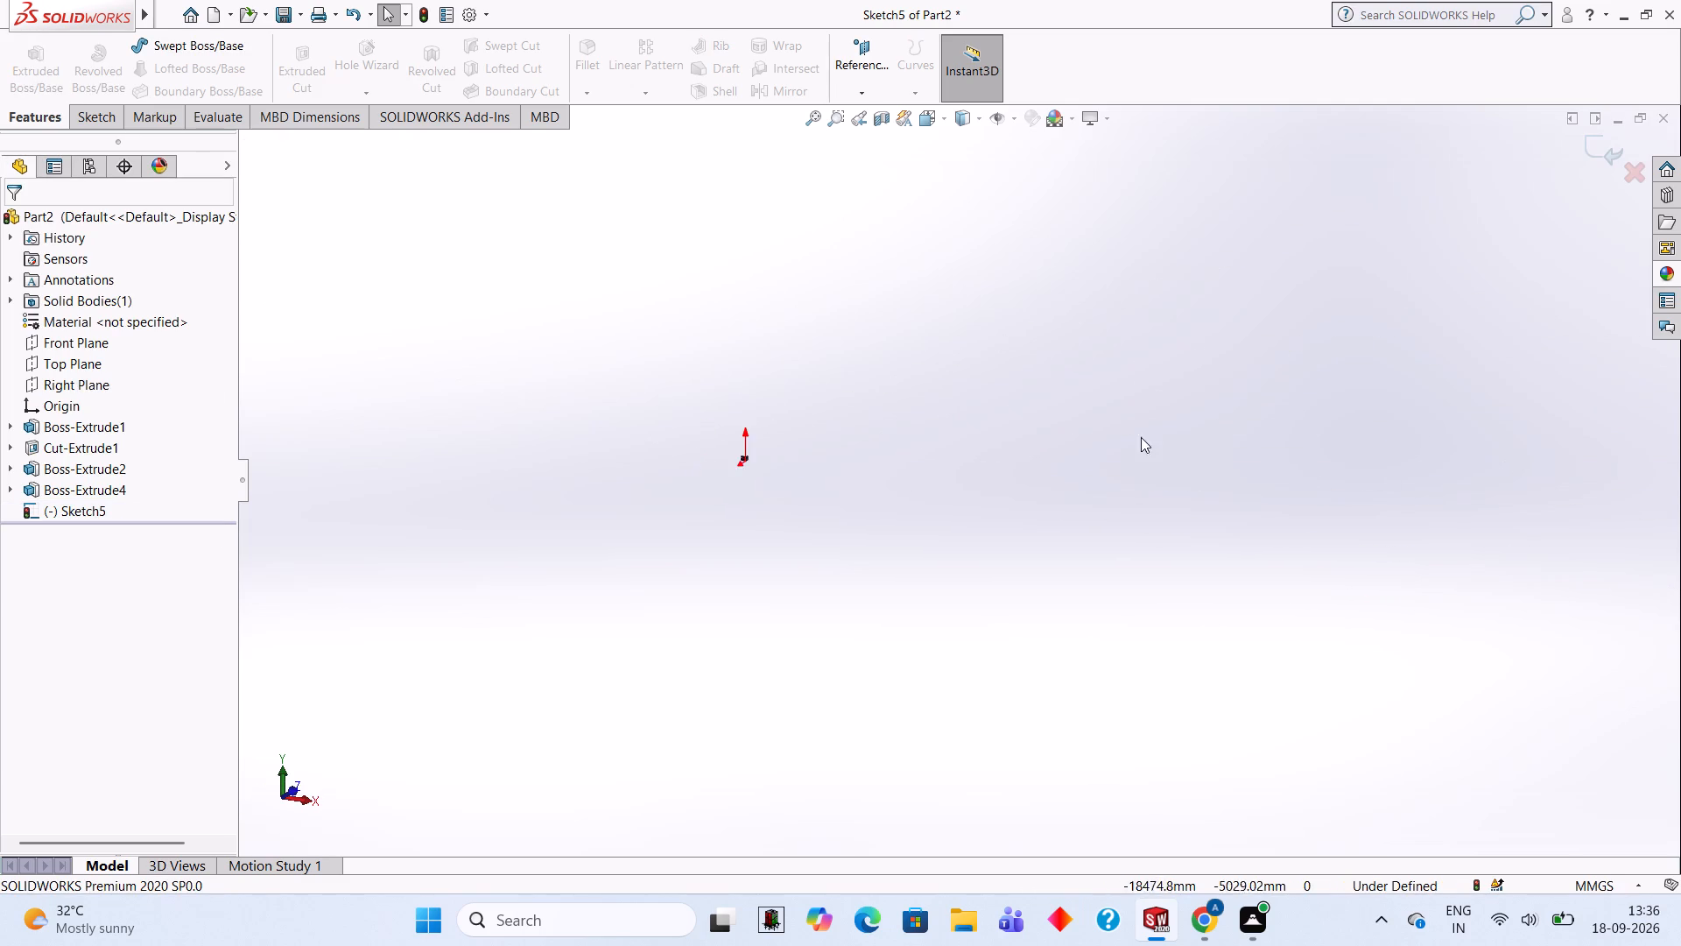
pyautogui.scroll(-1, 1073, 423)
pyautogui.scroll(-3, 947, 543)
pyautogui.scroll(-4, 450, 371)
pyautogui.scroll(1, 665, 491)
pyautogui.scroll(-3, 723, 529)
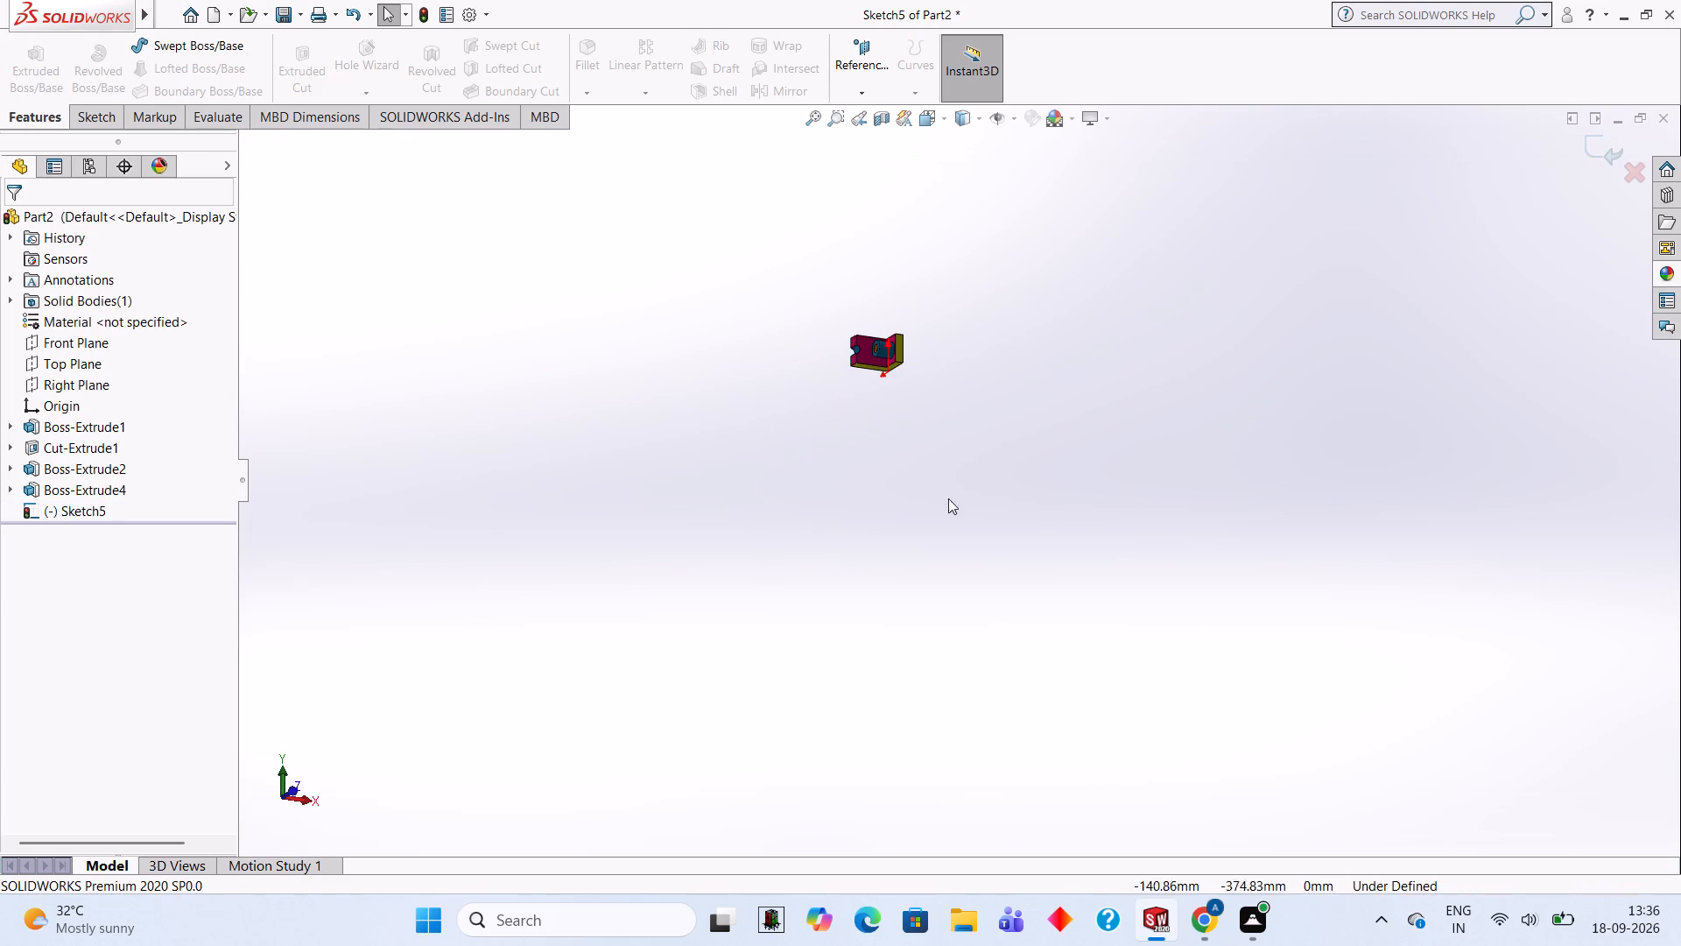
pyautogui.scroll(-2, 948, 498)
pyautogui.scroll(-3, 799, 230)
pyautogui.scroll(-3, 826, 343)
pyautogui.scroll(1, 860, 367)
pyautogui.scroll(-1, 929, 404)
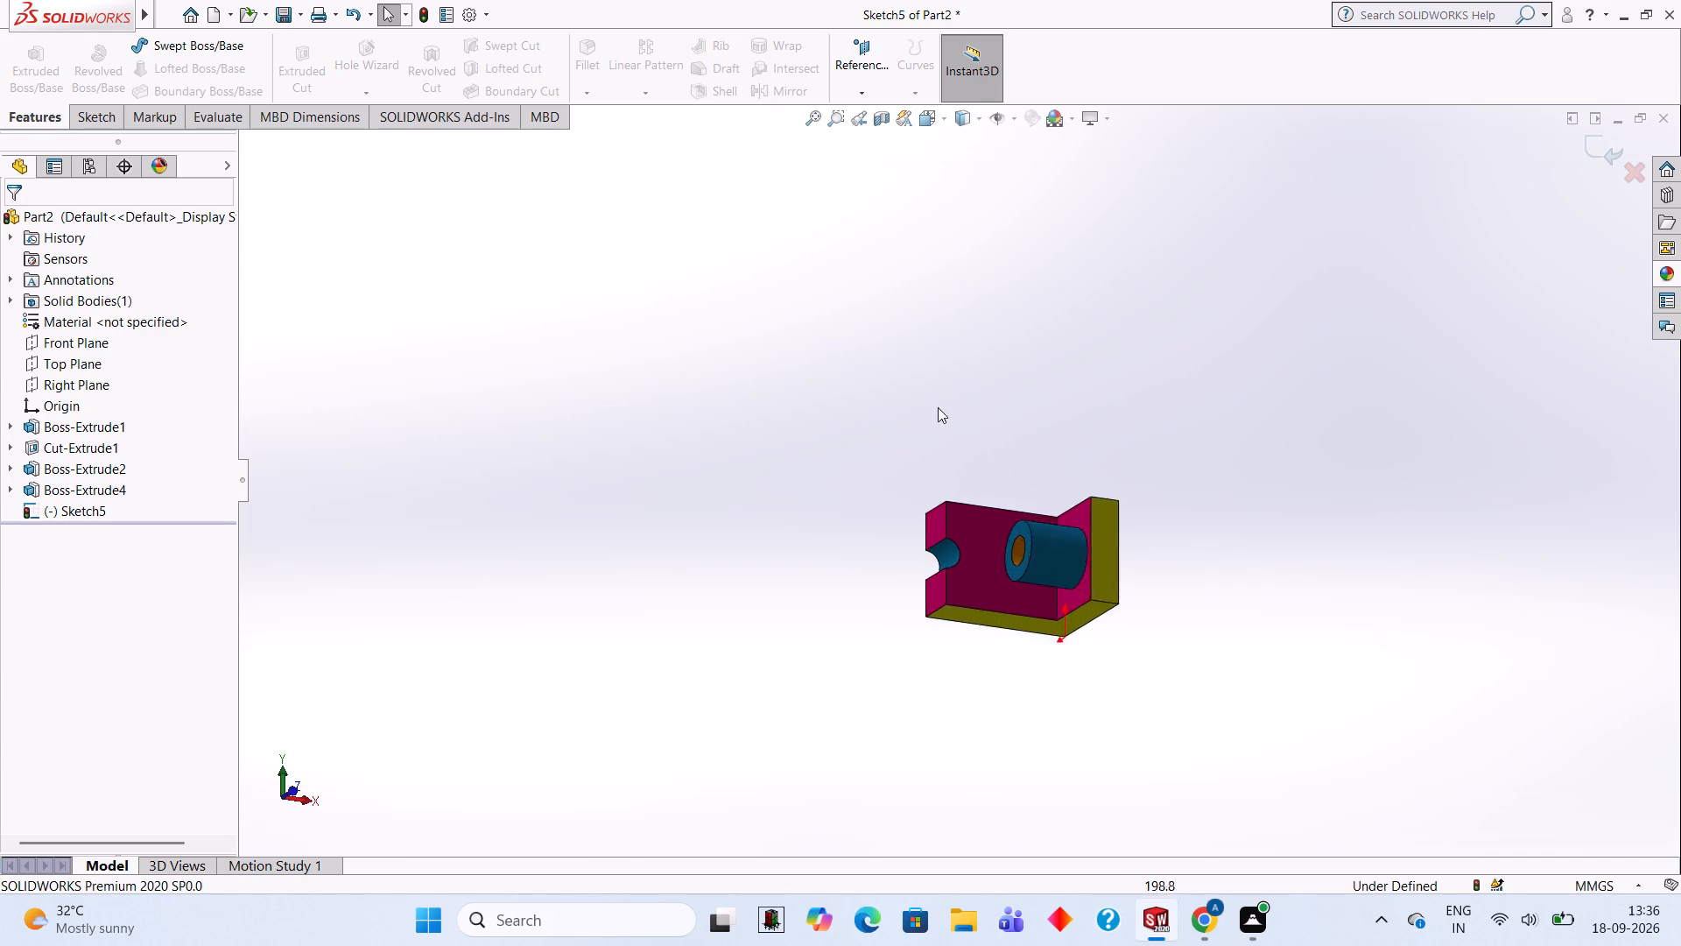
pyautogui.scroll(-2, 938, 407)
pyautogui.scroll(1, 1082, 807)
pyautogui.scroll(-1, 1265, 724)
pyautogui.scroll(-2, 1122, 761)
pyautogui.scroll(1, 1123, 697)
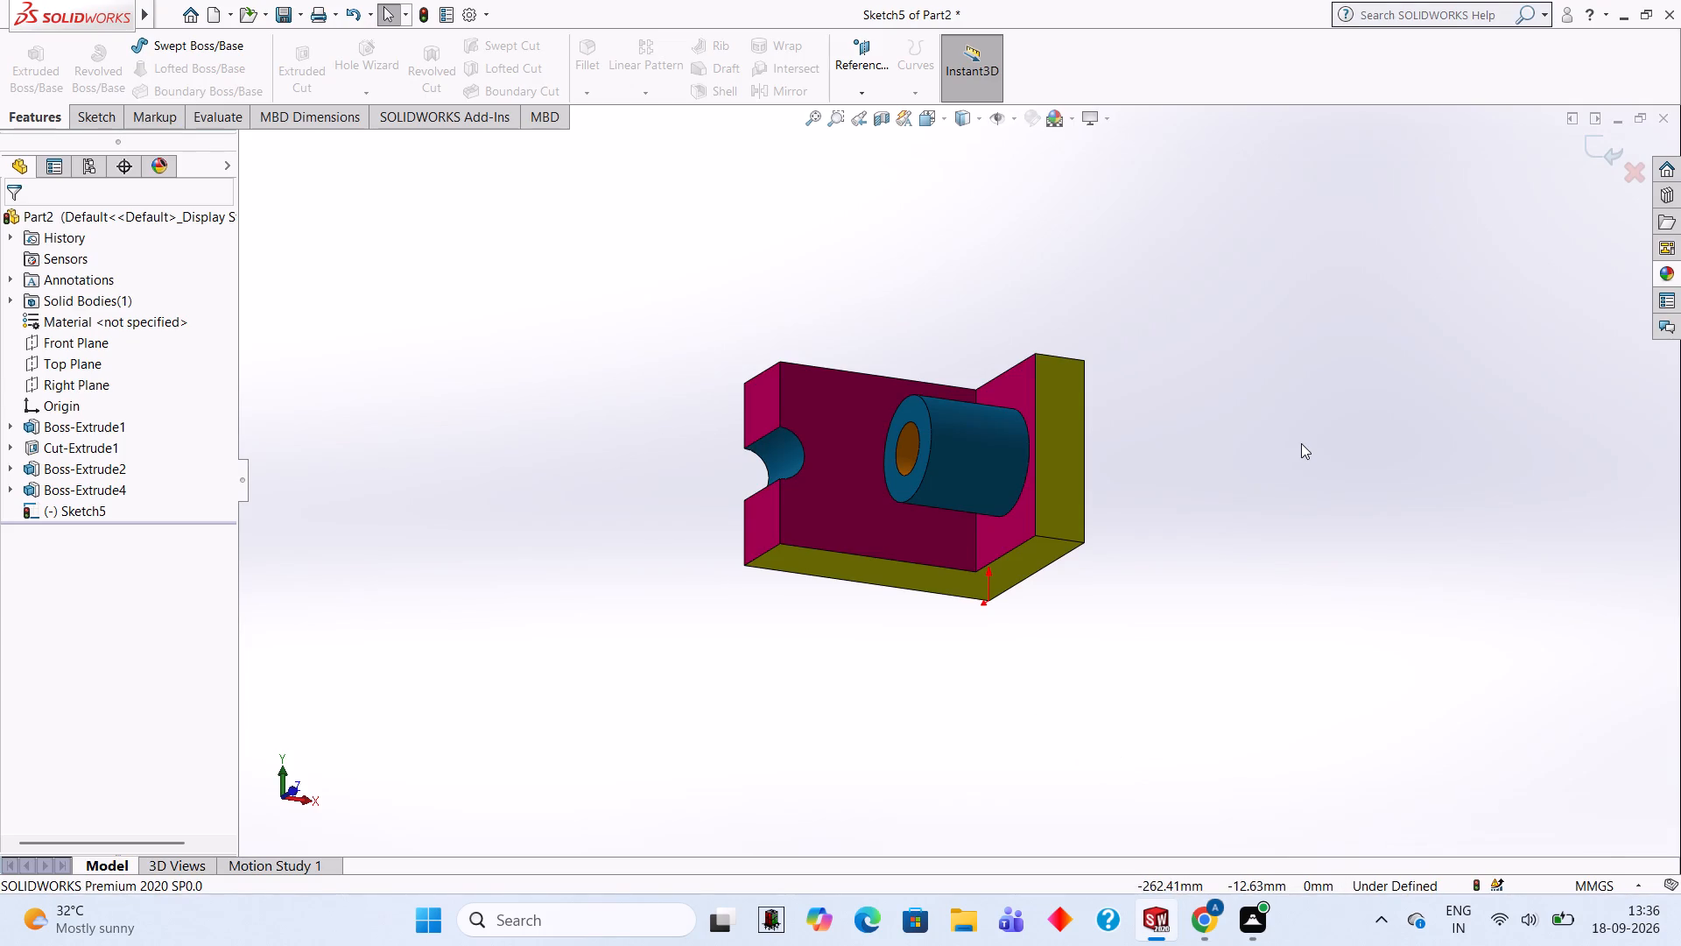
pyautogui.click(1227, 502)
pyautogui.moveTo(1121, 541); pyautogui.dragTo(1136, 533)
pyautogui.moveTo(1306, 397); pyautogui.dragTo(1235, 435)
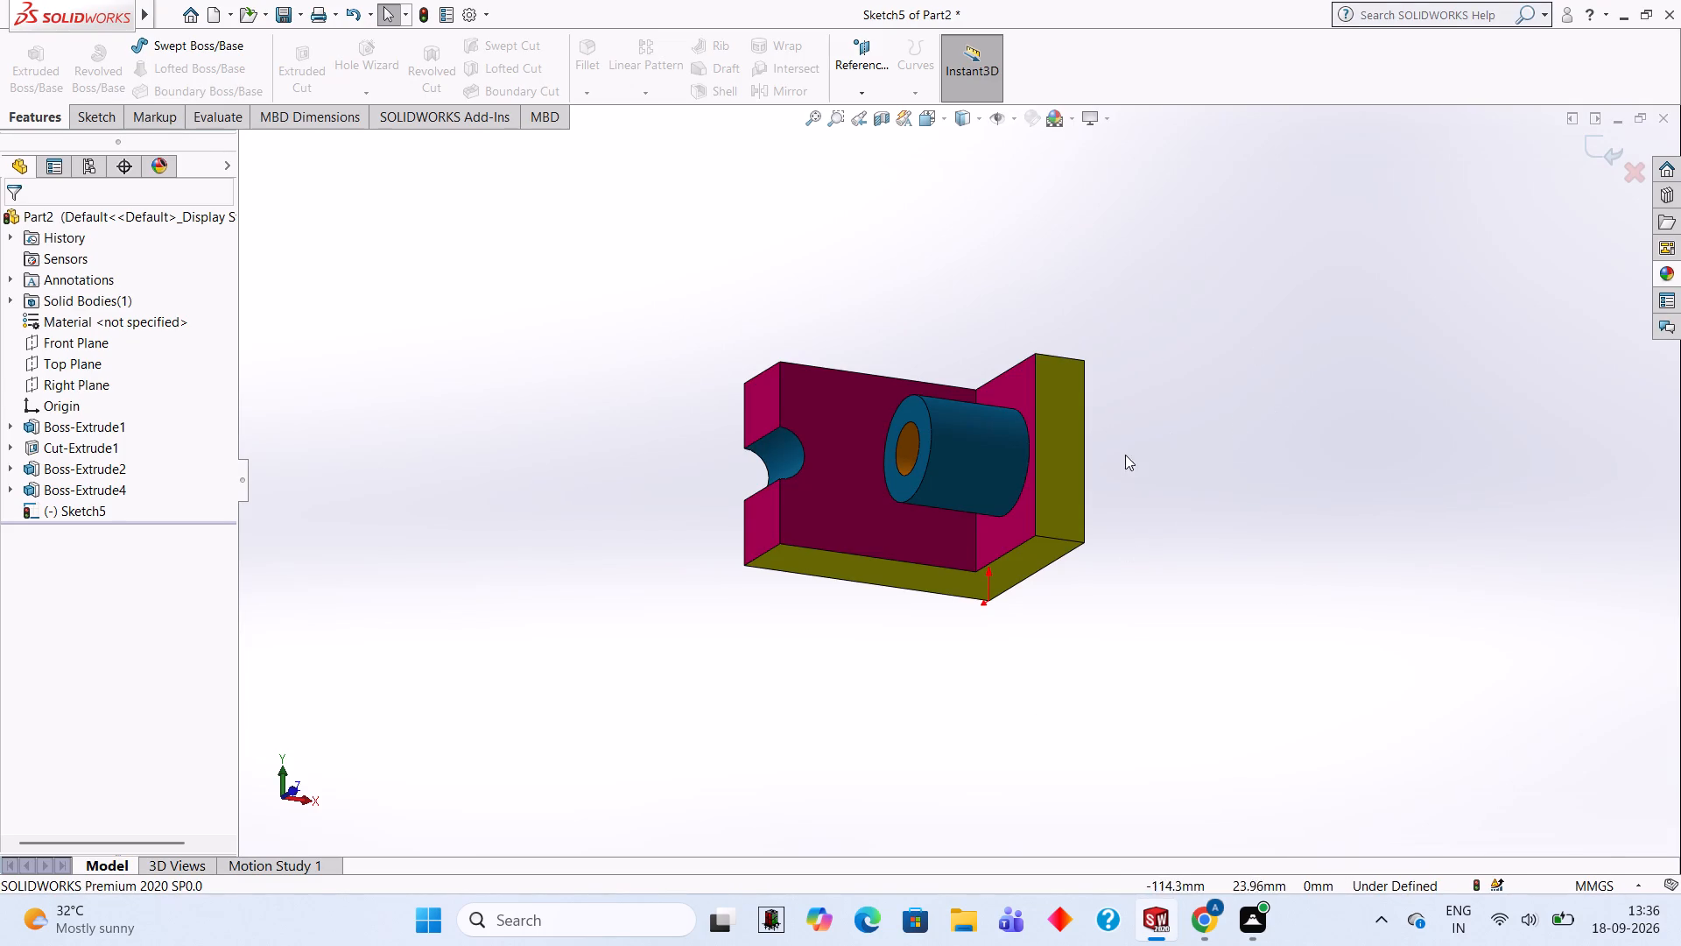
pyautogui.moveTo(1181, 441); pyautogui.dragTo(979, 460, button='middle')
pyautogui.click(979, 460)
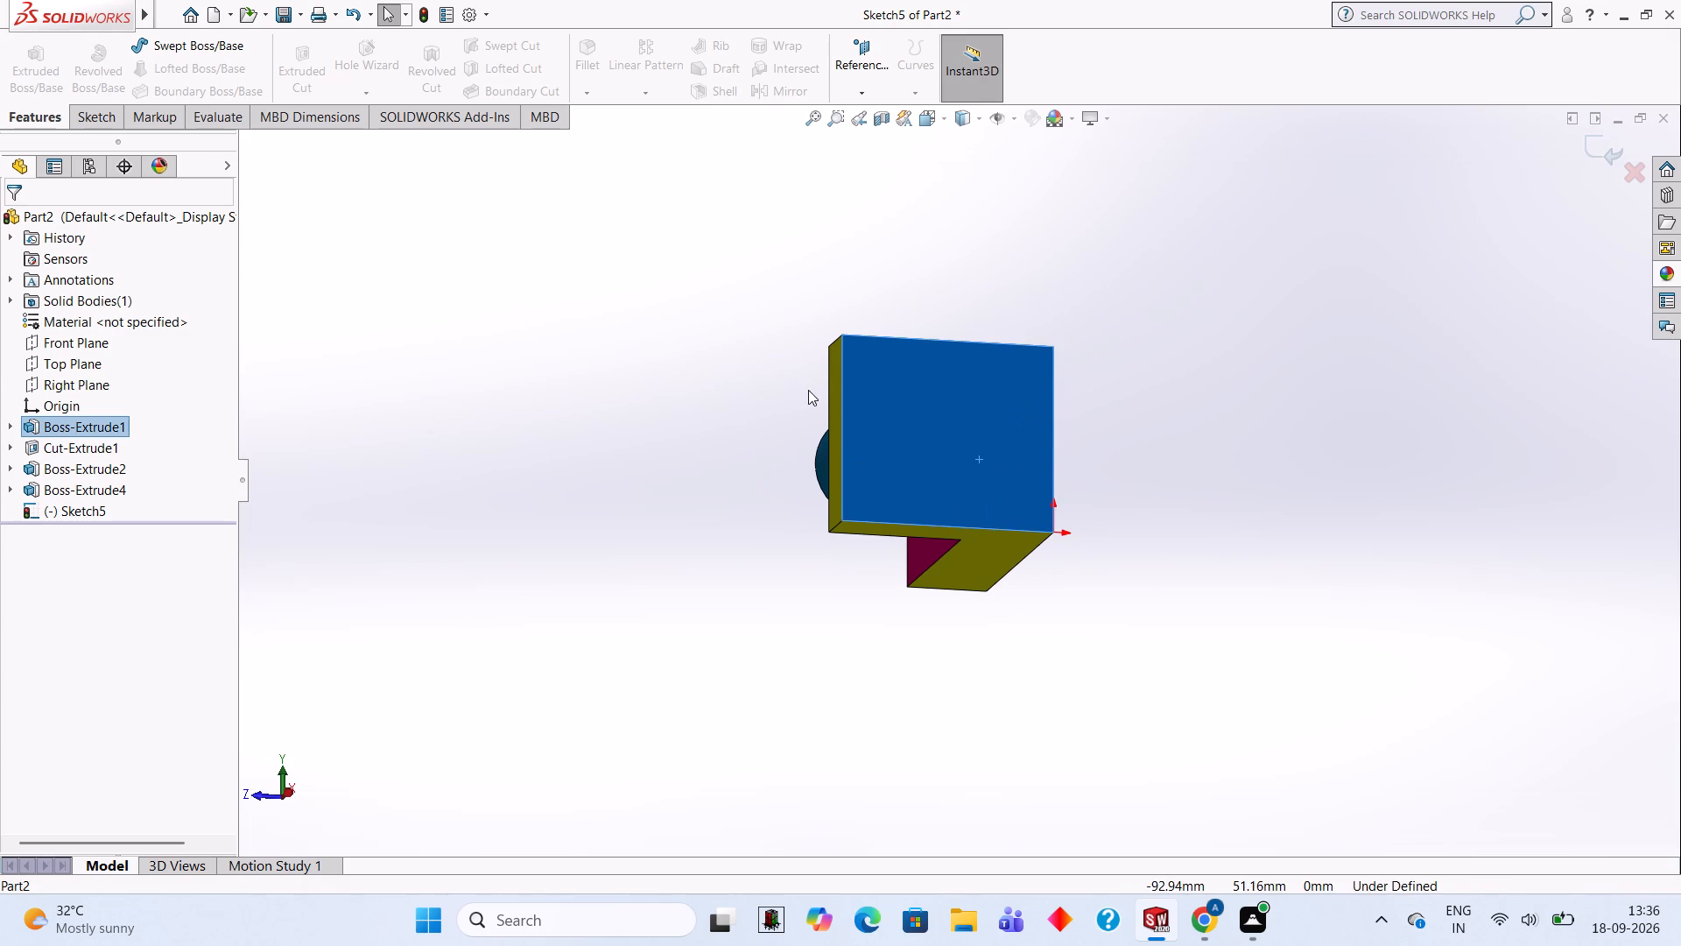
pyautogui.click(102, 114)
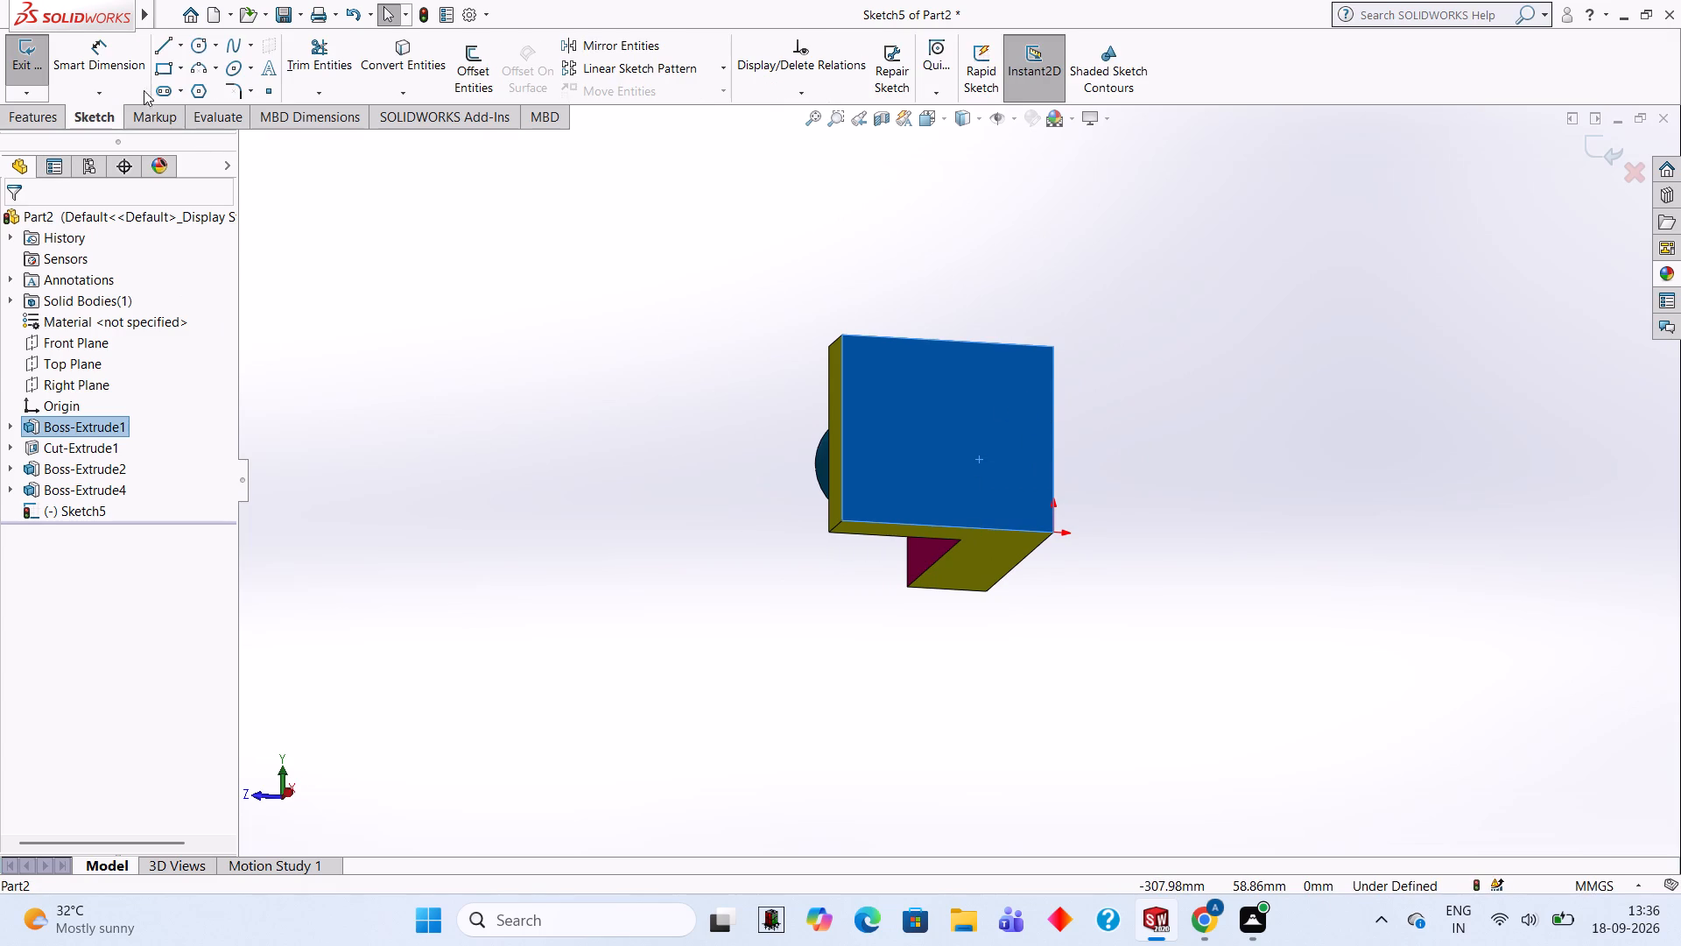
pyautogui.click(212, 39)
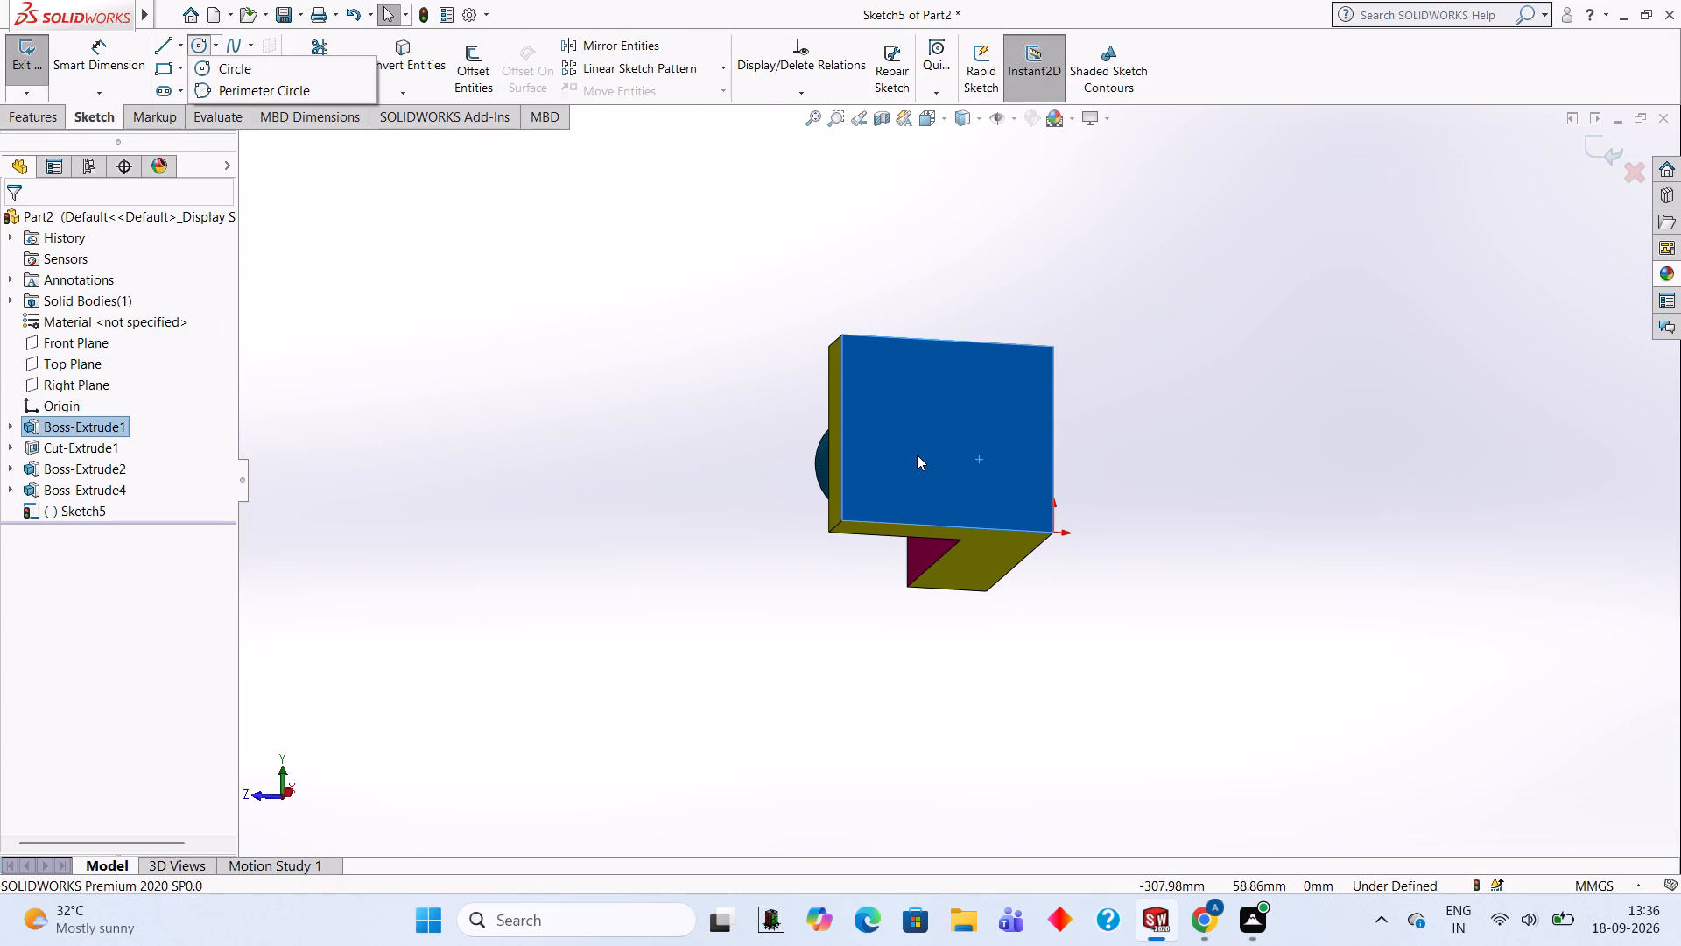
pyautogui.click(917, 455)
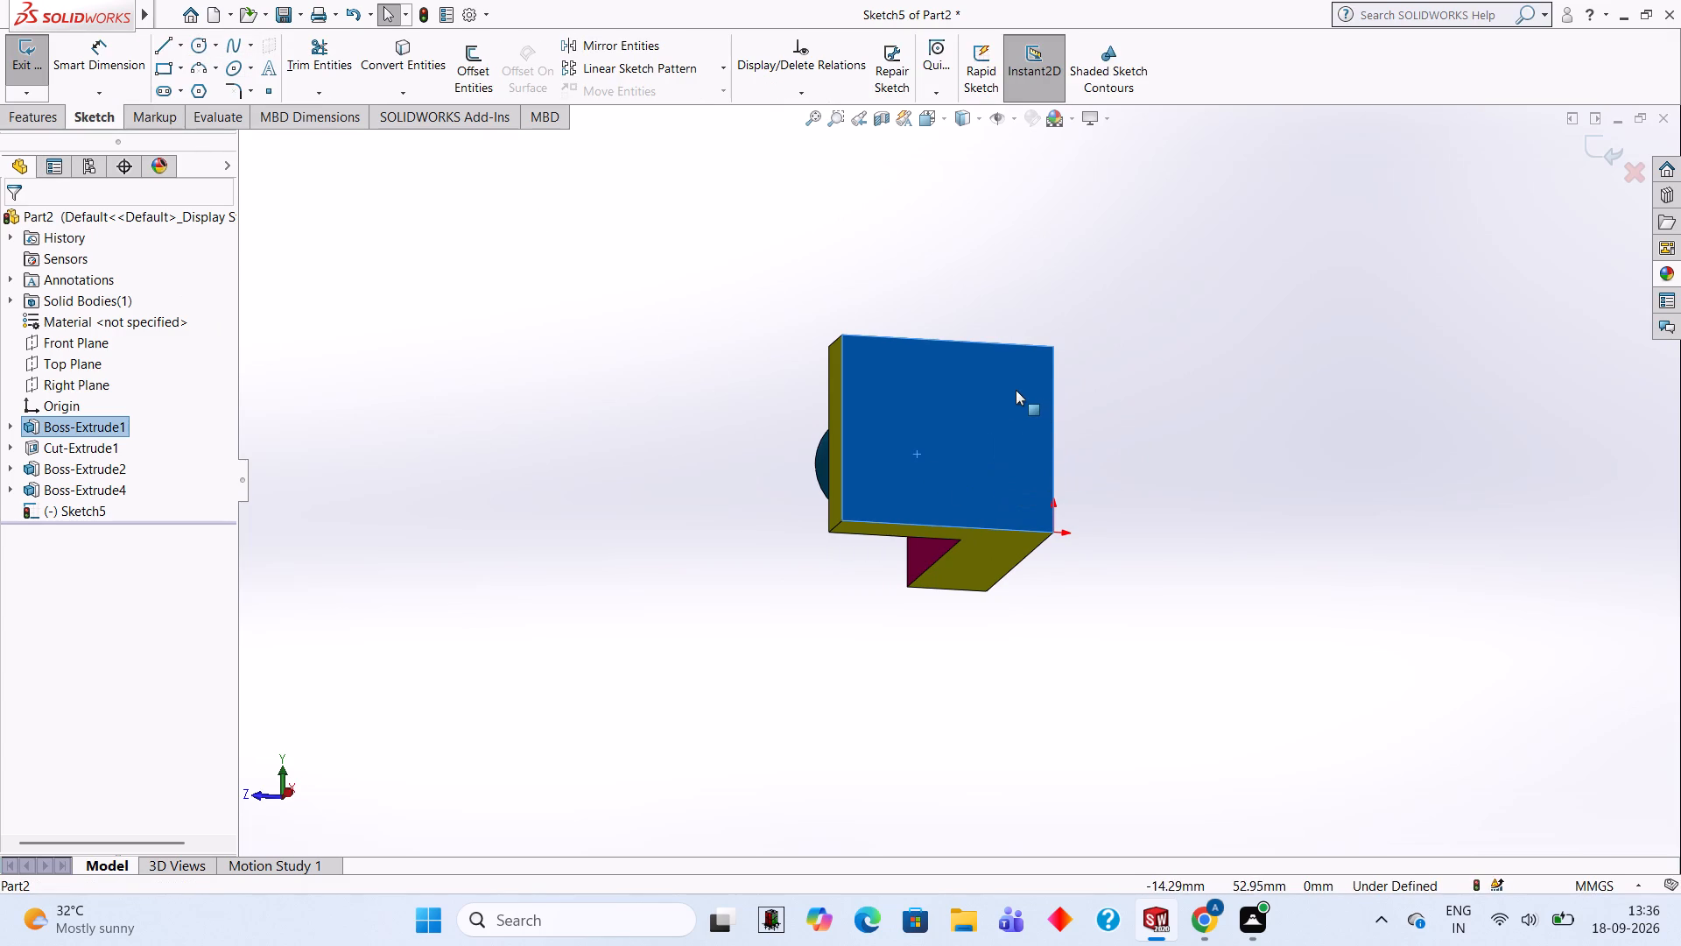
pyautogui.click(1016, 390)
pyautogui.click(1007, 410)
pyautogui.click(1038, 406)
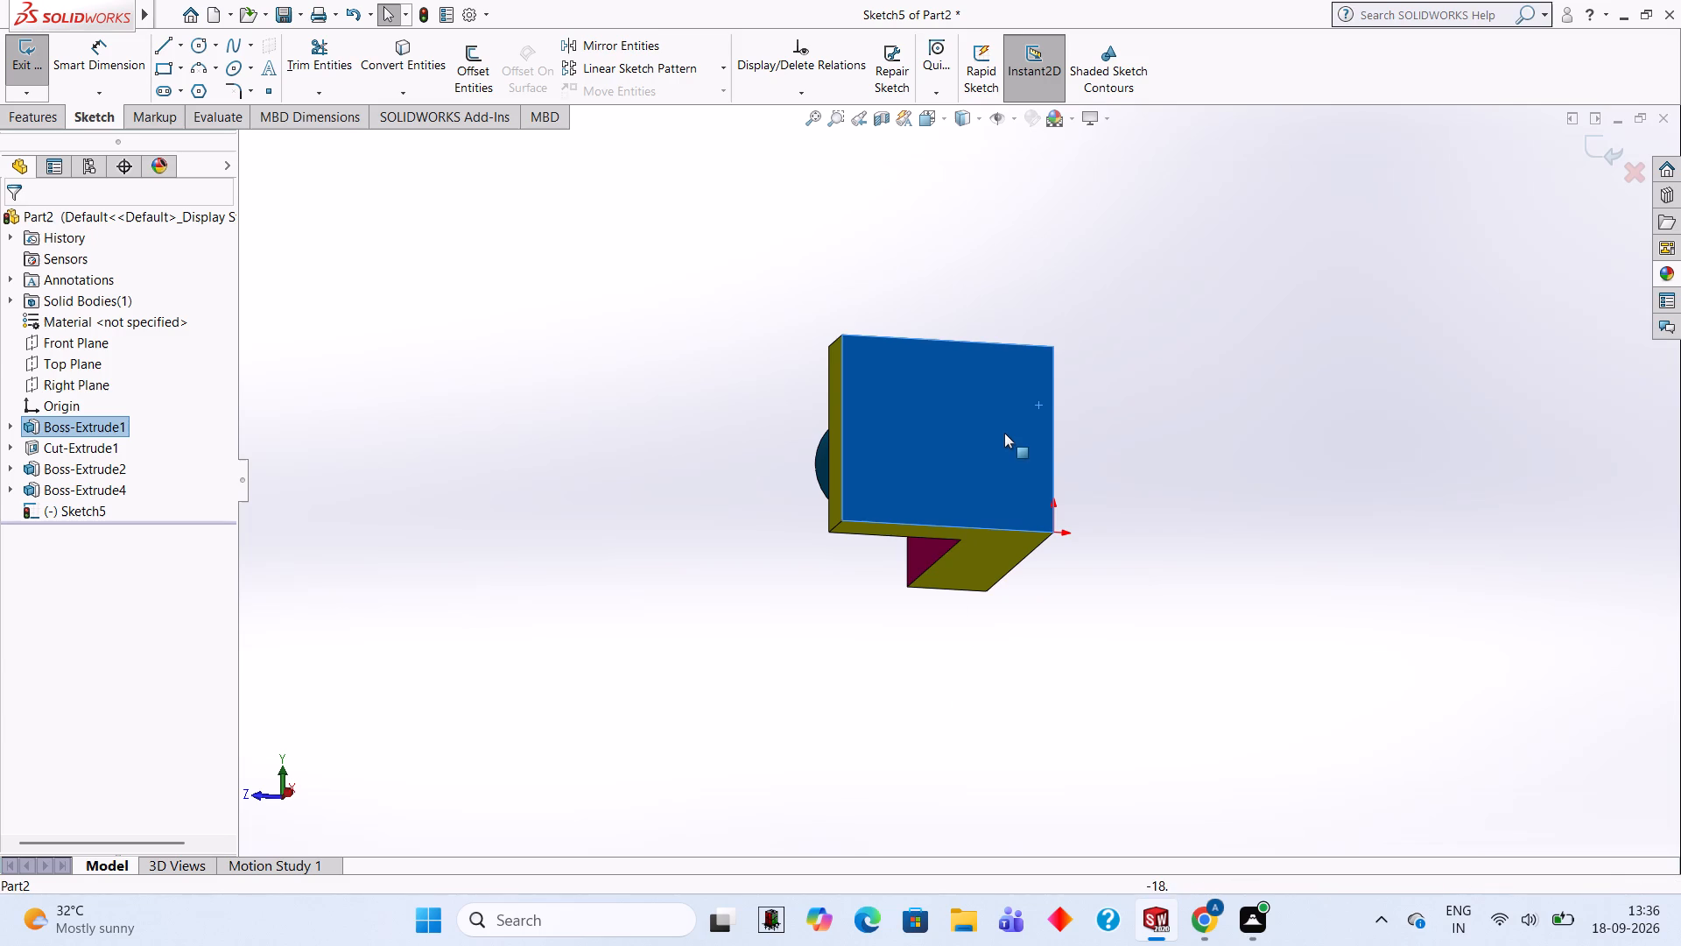
# Examine the coloured part from the hollow boss side and from above, including the notch and the boss bore.
pyautogui.moveTo(1004, 433); pyautogui.dragTo(1180, 433, button='middle')
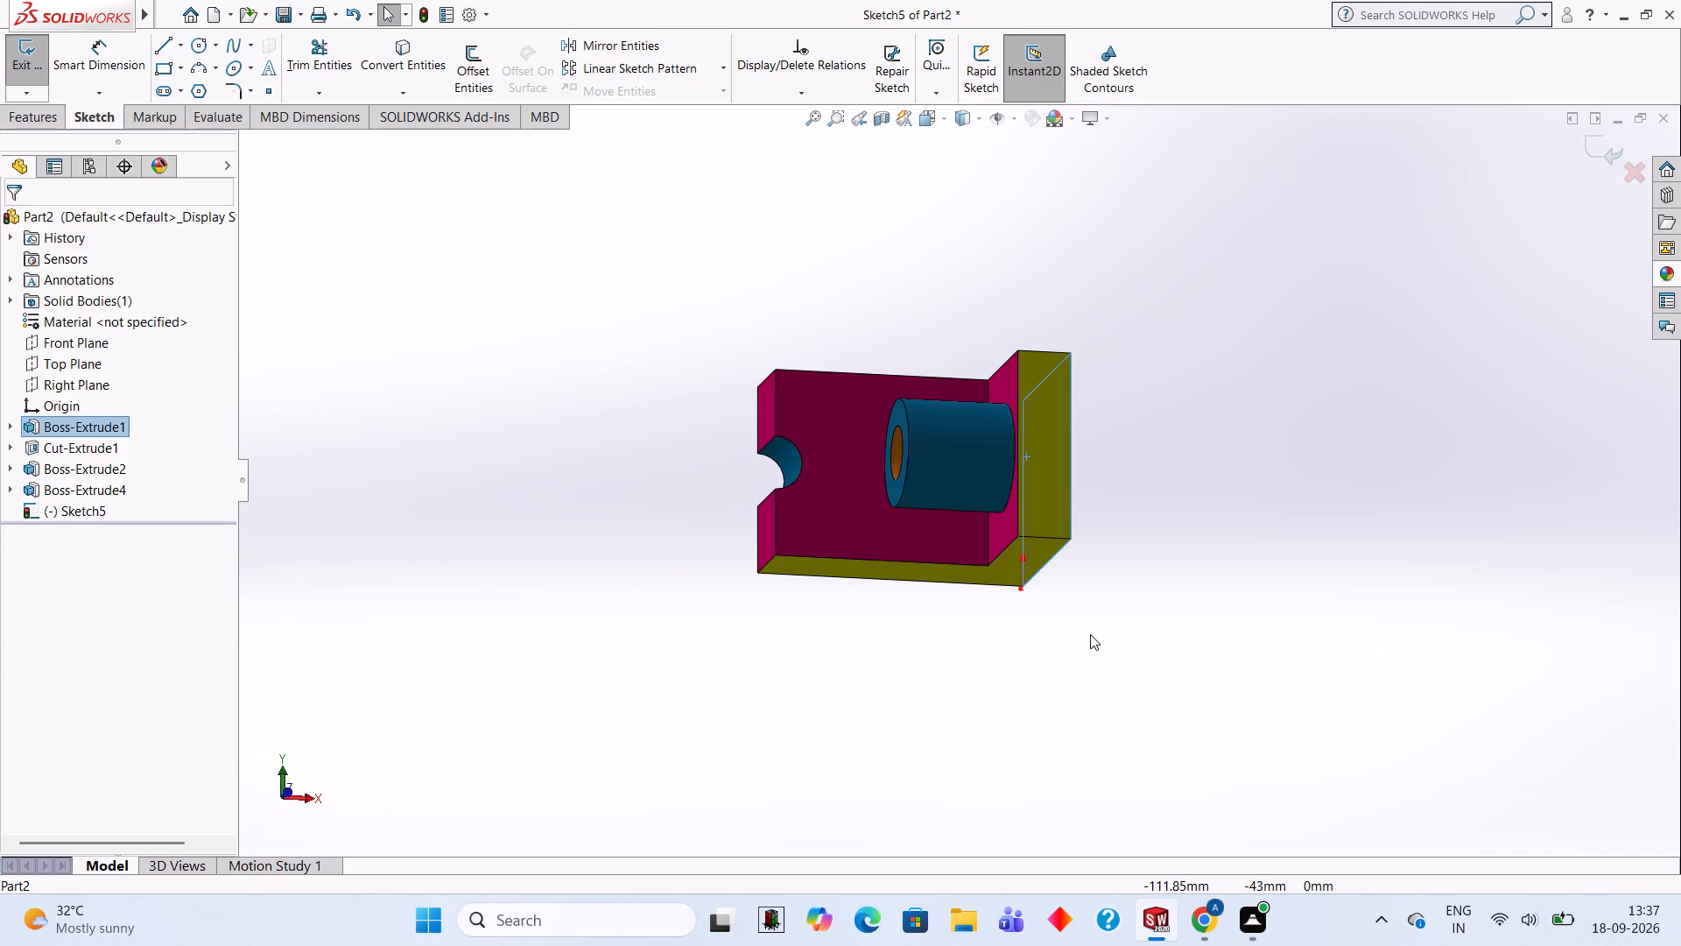
pyautogui.scroll(1, 1090, 634)
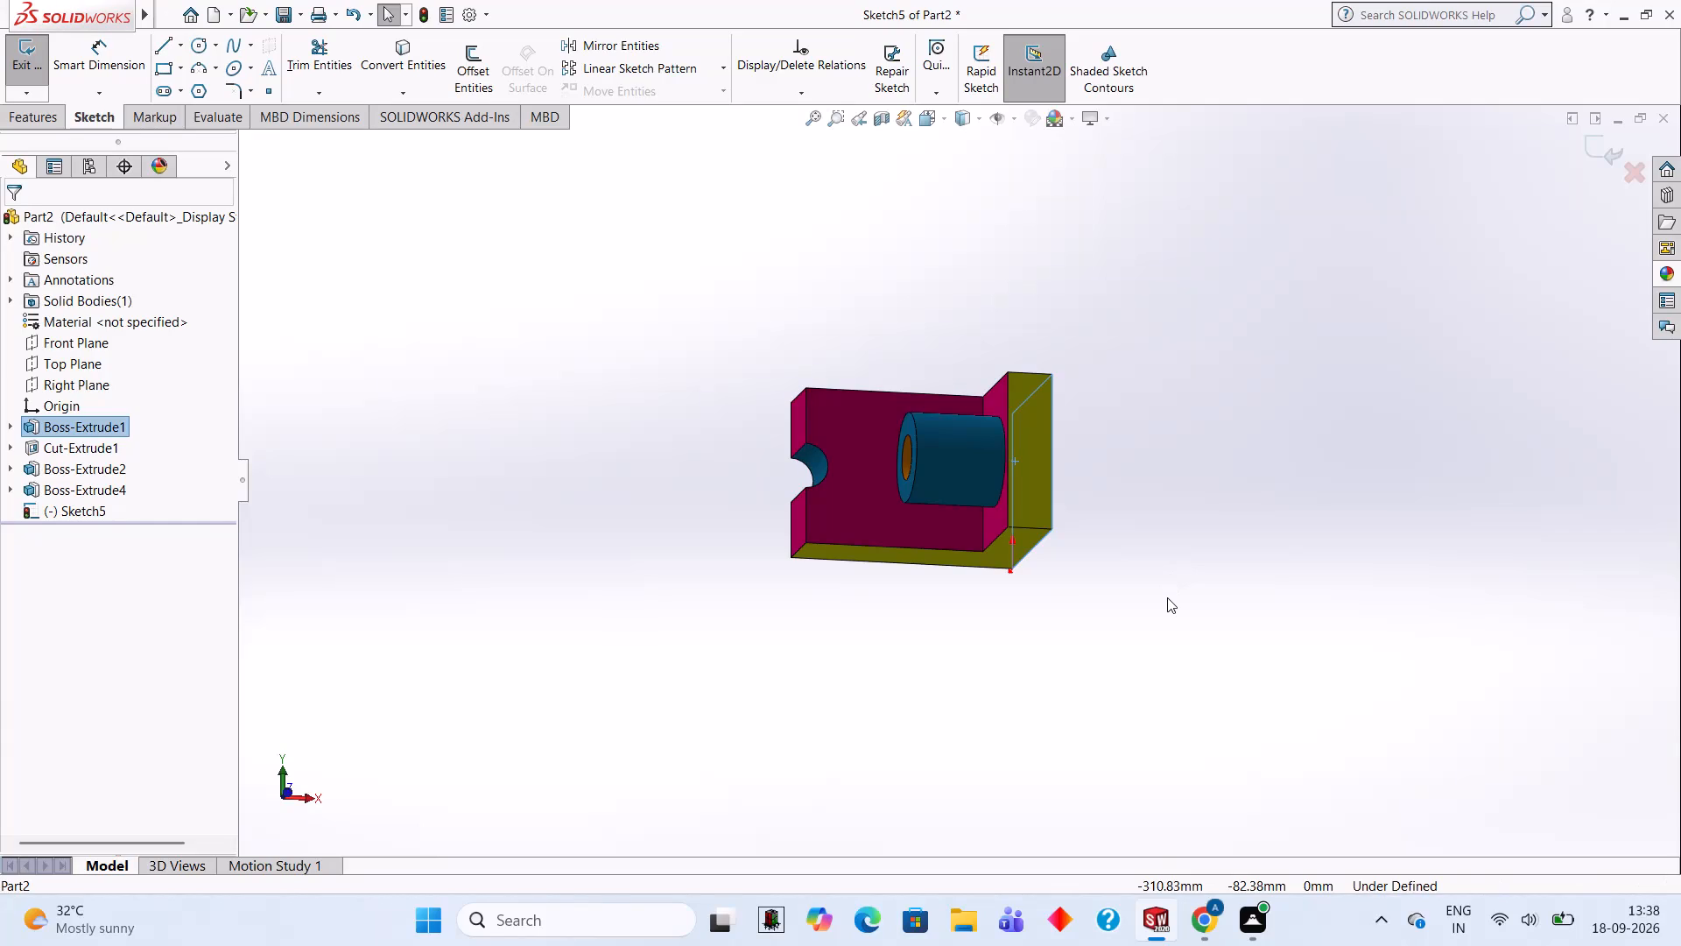
pyautogui.click(1212, 520)
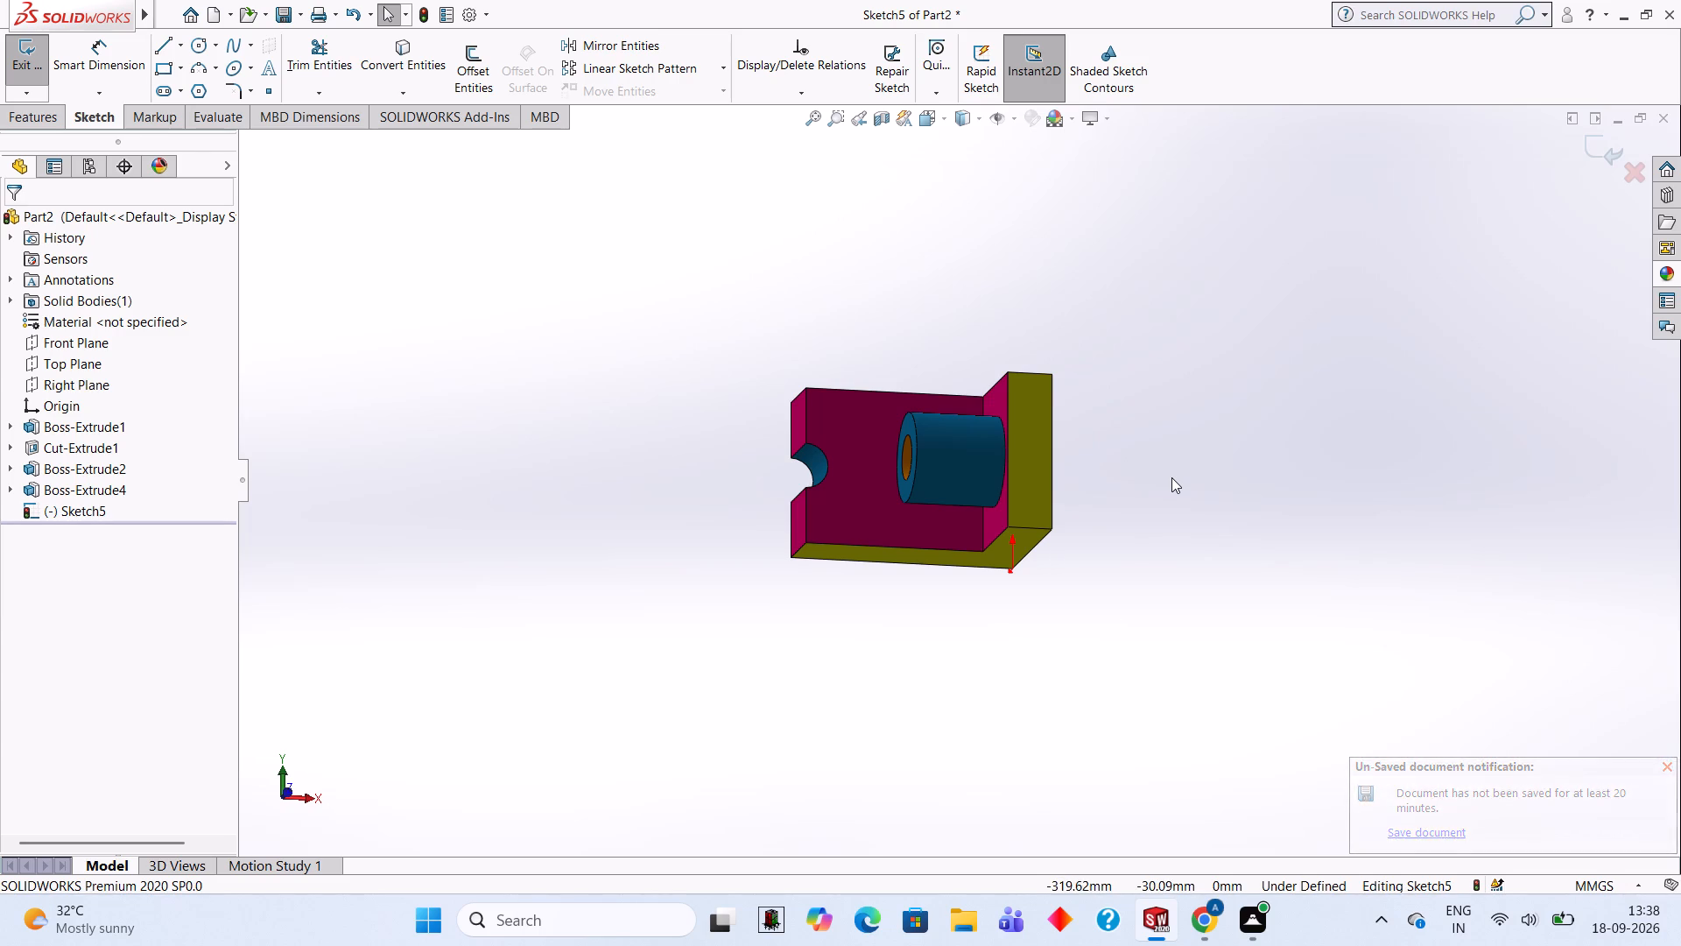
pyautogui.click(1196, 421)
pyautogui.scroll(-1, 1196, 415)
pyautogui.moveTo(1196, 415); pyautogui.dragTo(1199, 542, button='middle')
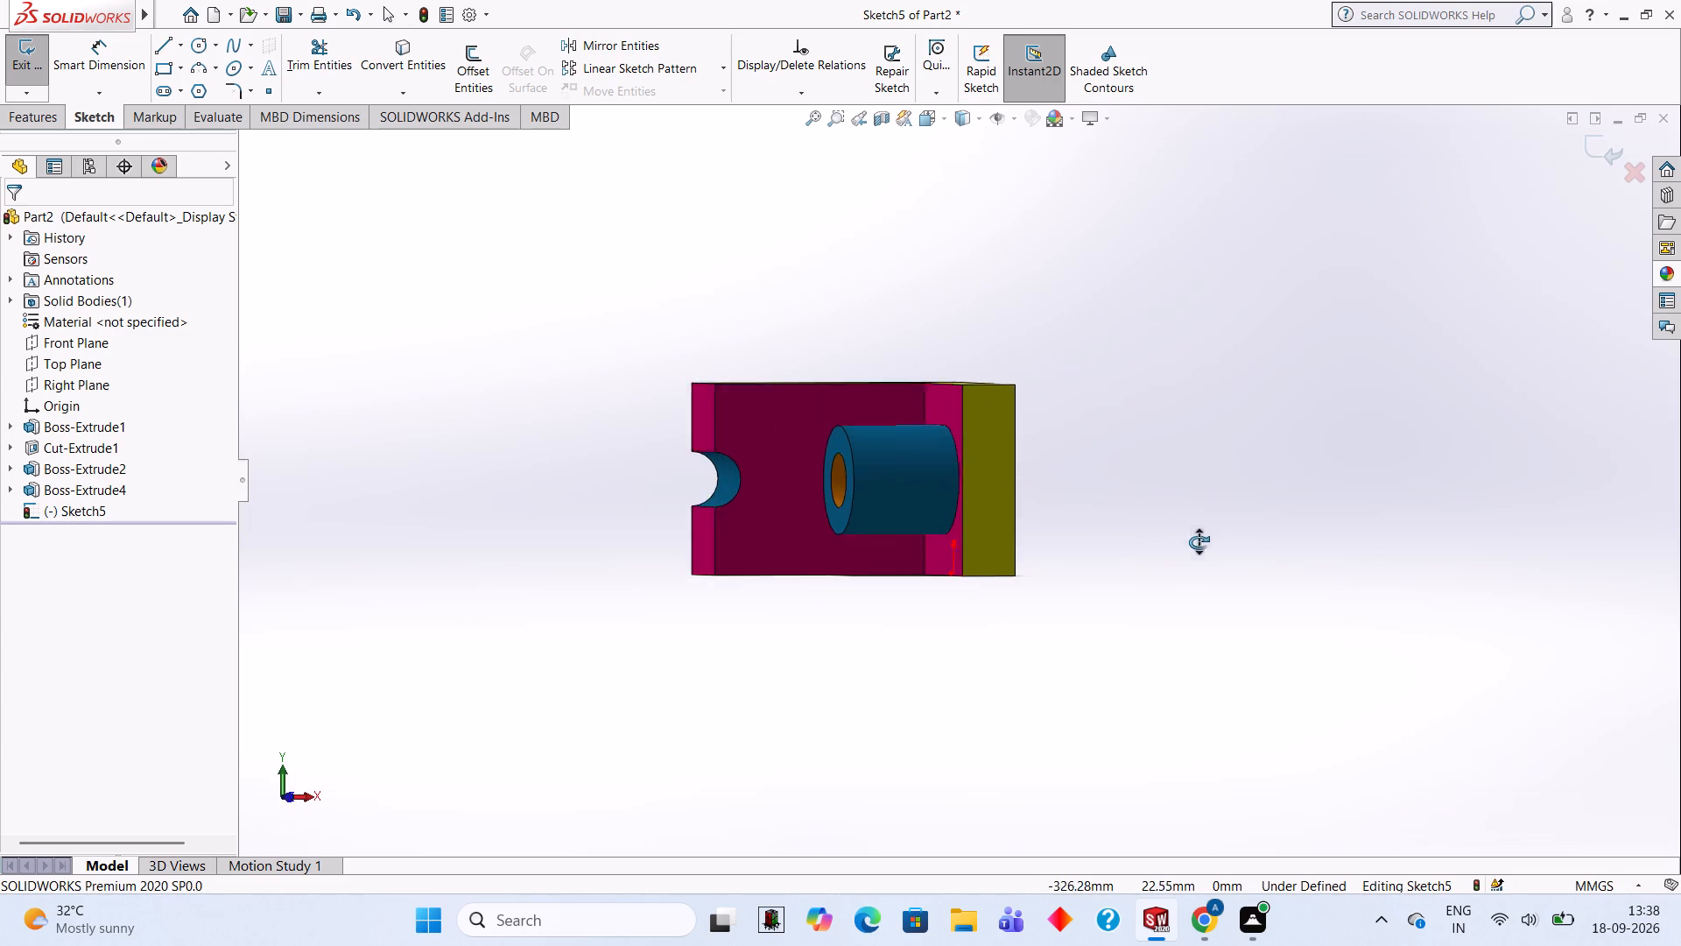
pyautogui.moveTo(1199, 542); pyautogui.dragTo(1203, 557, button='middle')
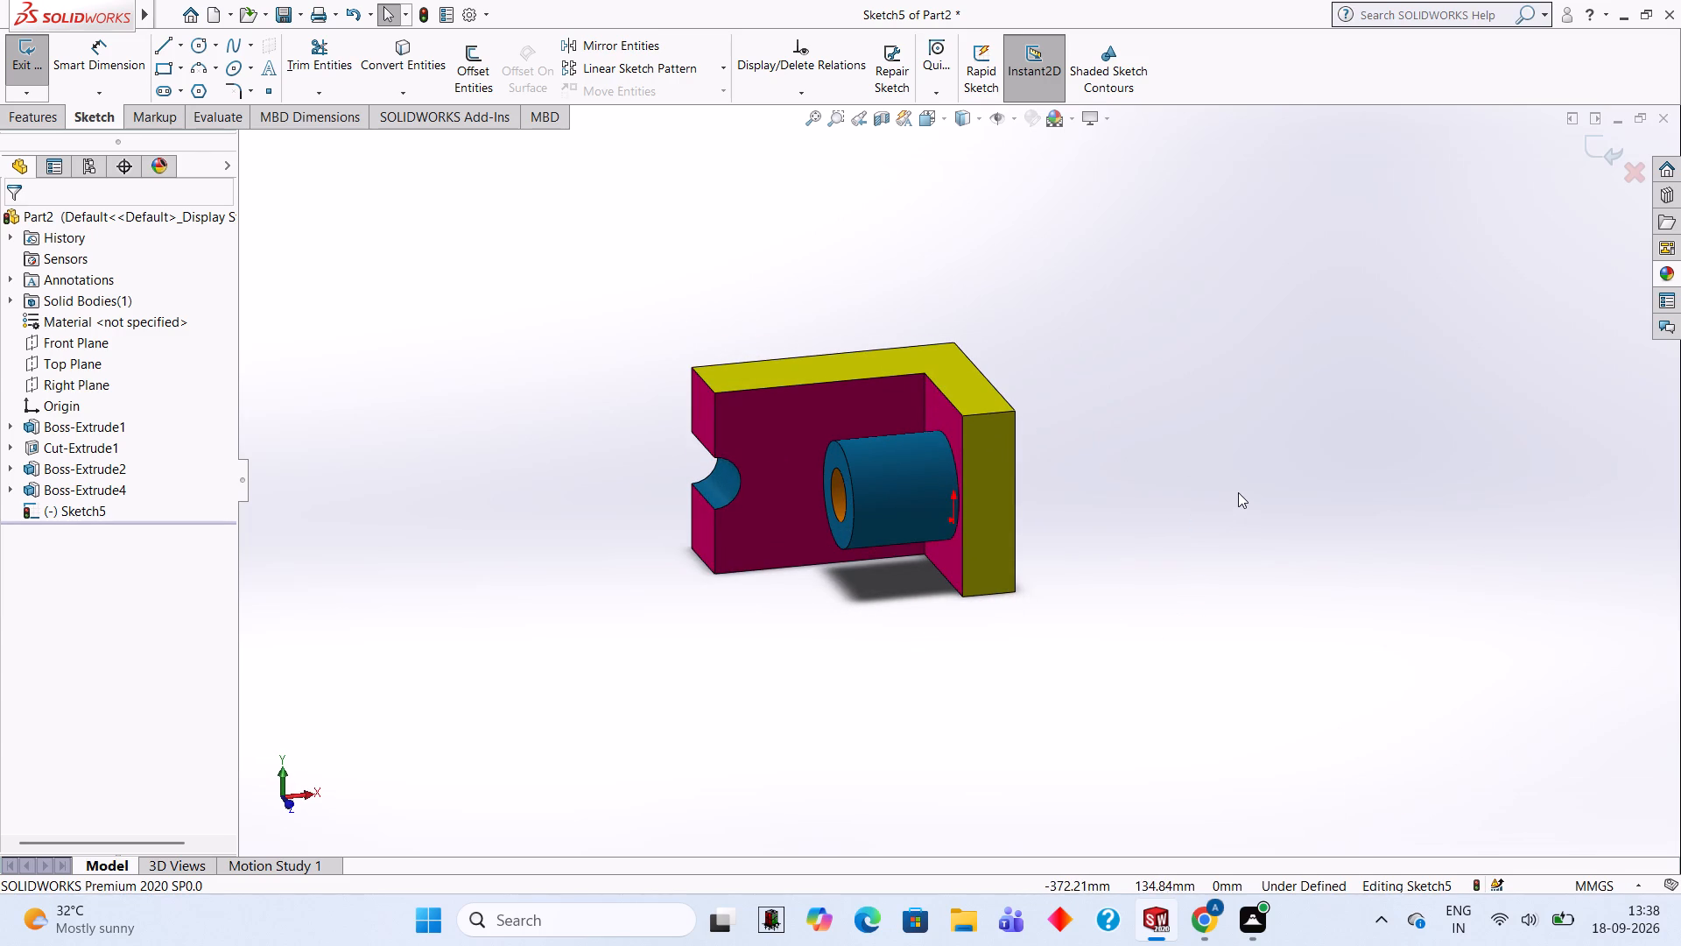
pyautogui.moveTo(1140, 477); pyautogui.dragTo(1248, 506, button='middle')
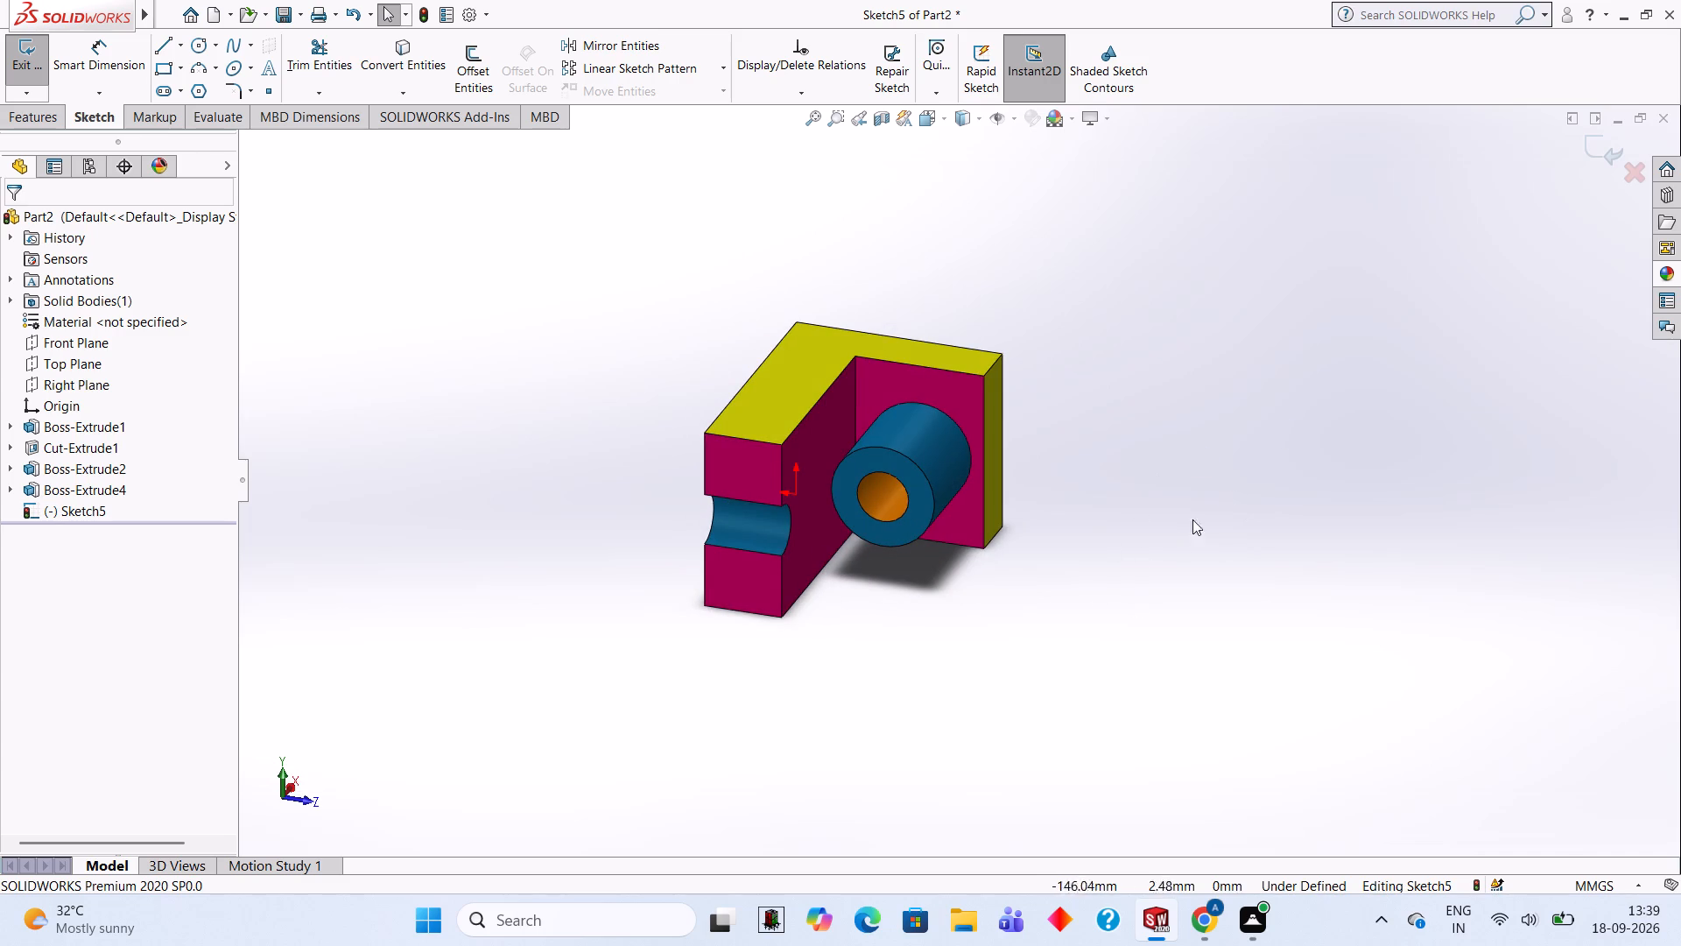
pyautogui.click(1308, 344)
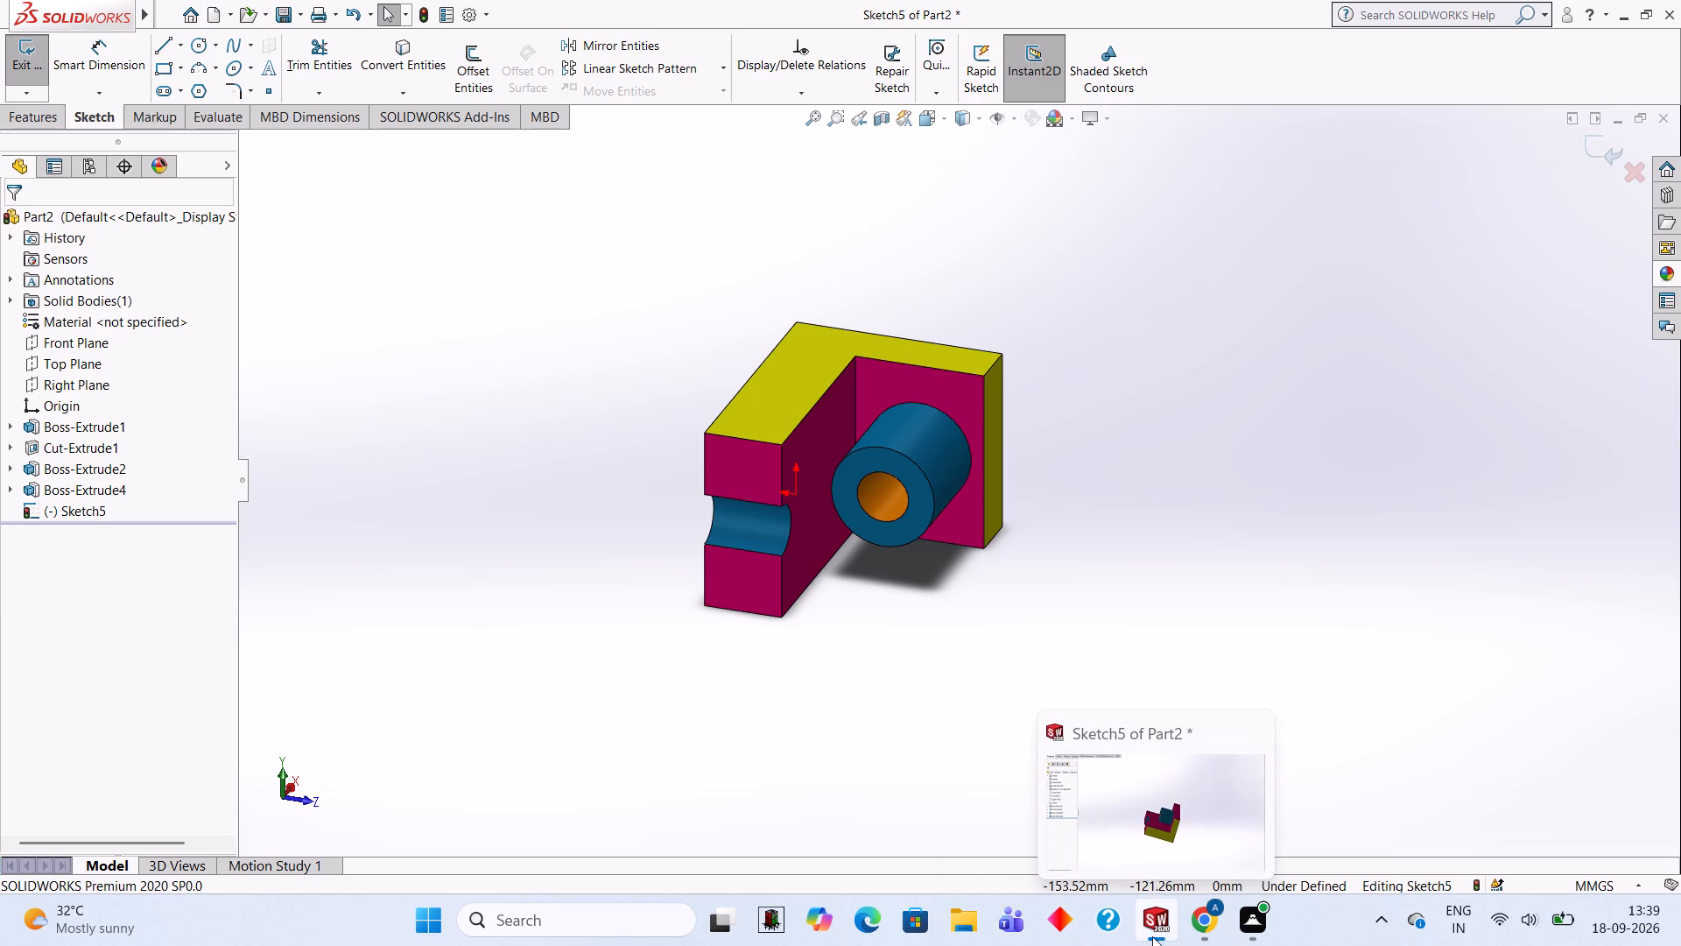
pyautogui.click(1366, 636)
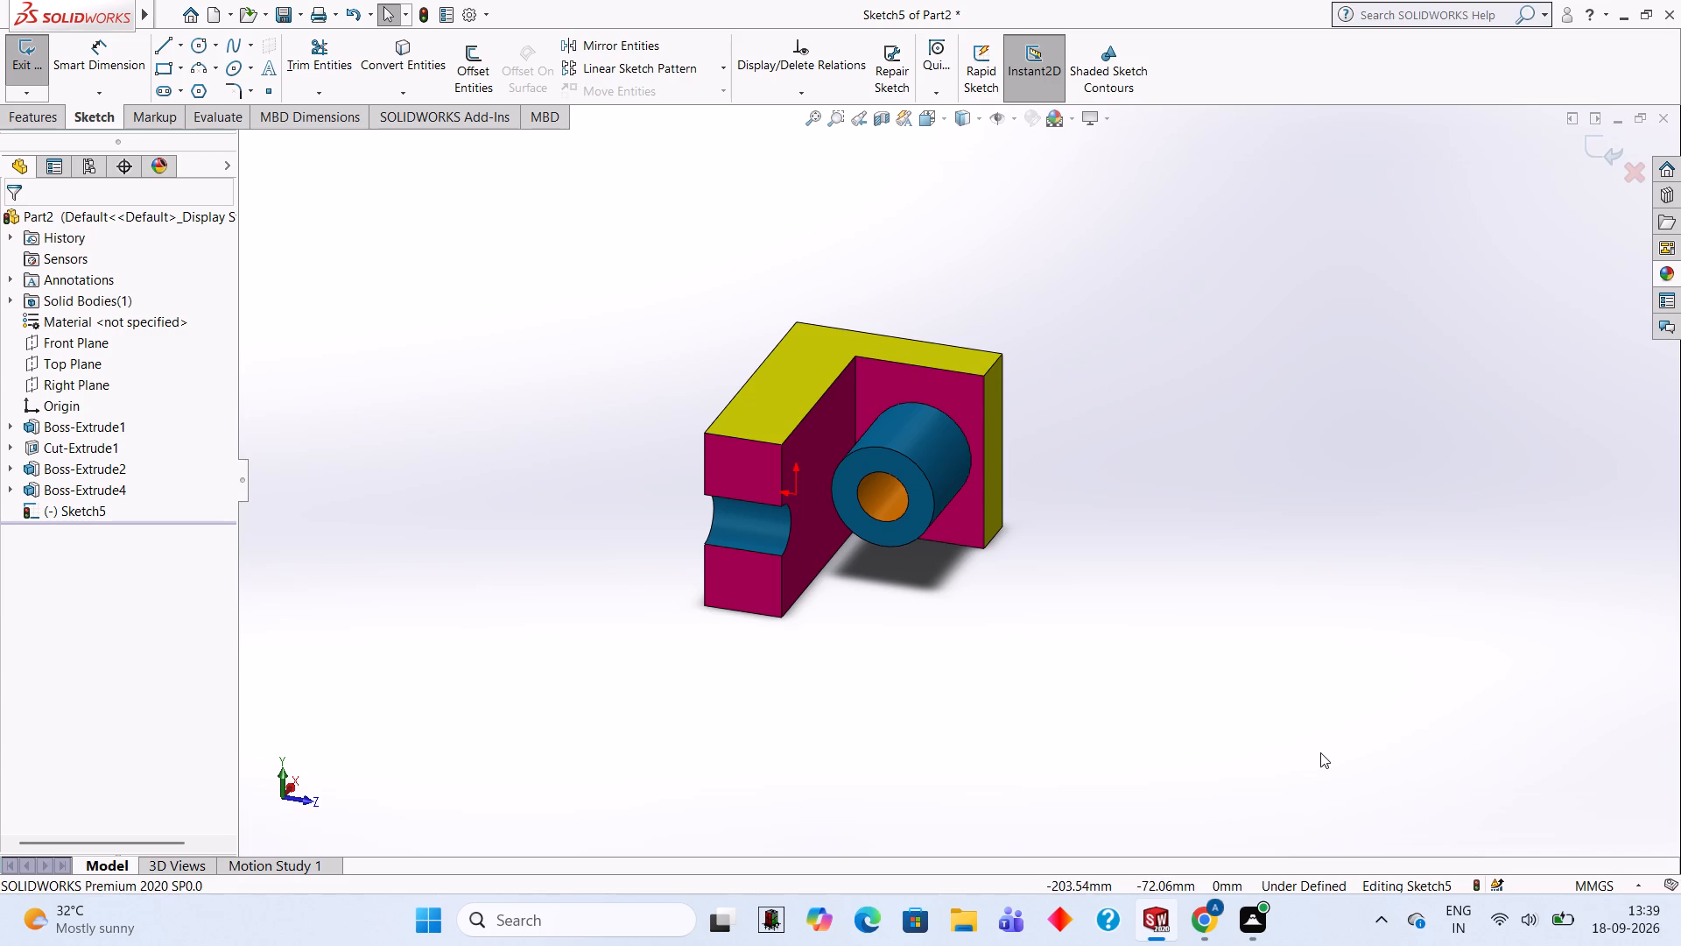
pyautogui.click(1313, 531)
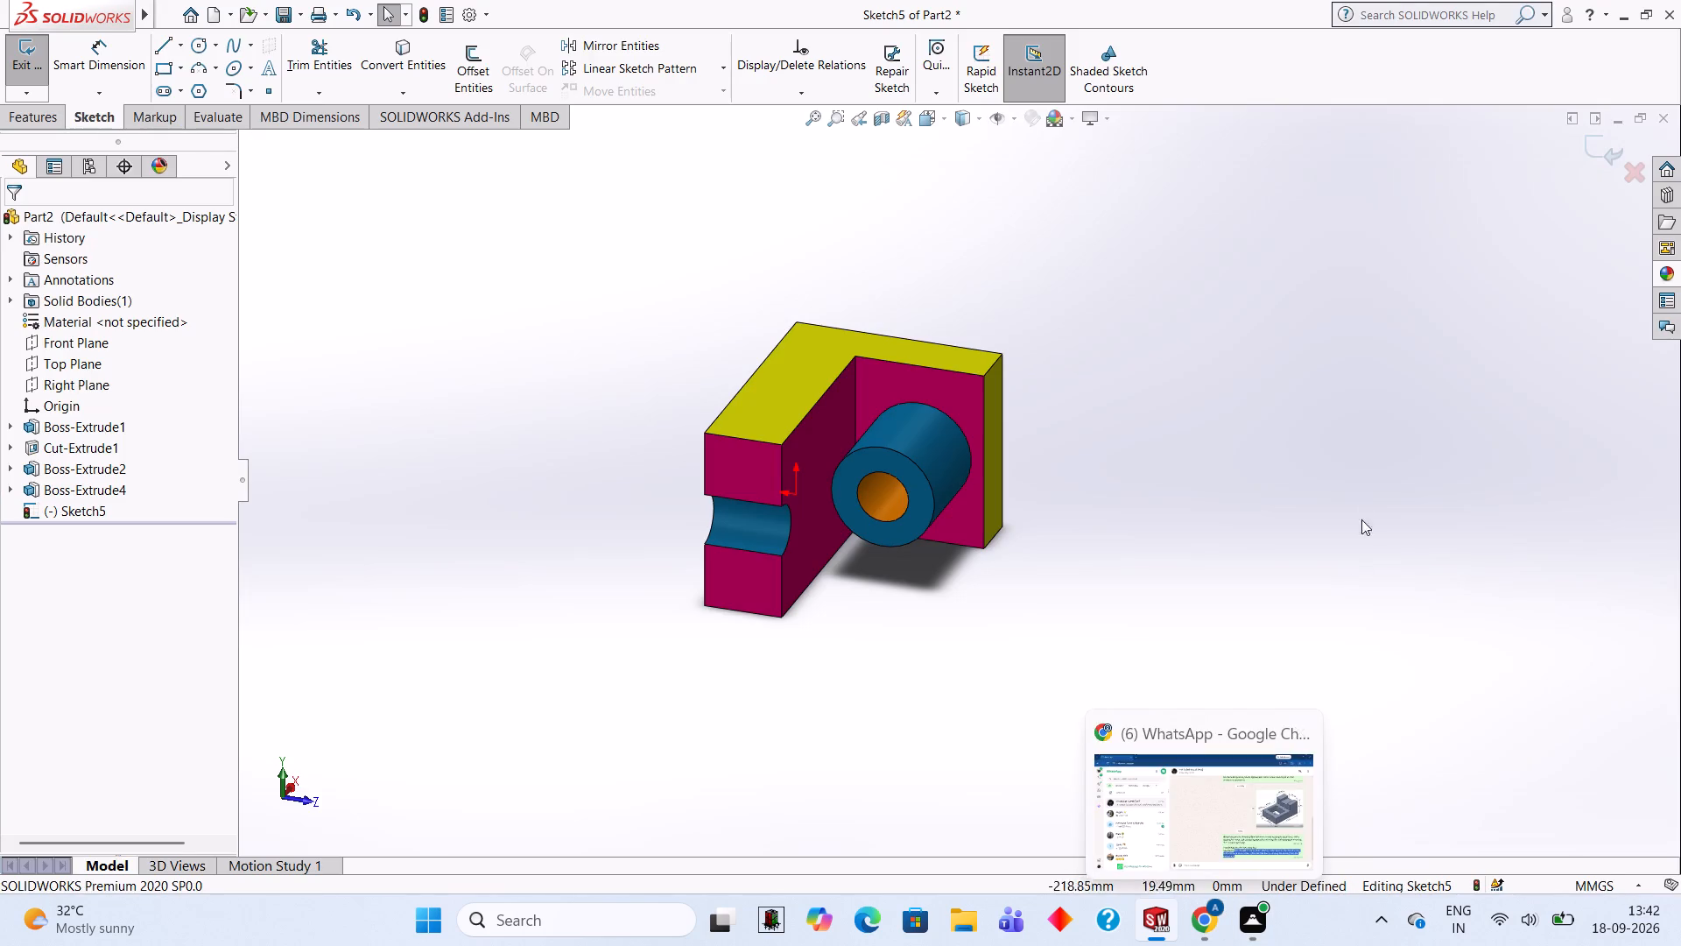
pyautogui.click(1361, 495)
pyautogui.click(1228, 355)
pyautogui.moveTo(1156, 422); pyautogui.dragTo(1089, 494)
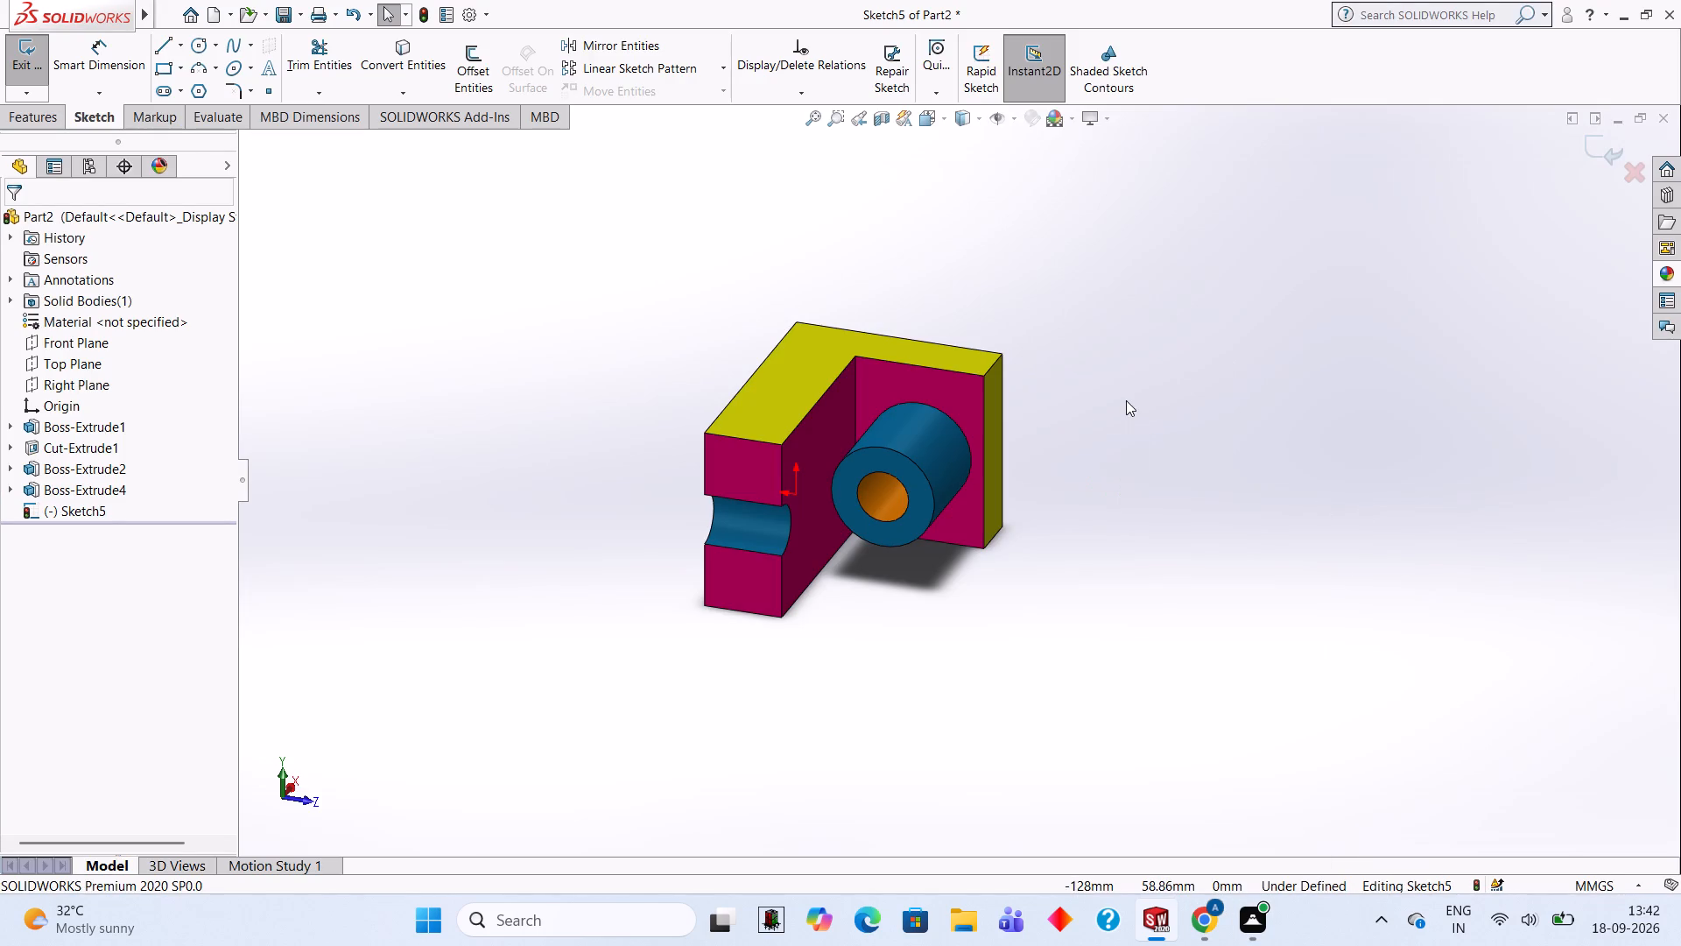
# Apply the solid Red appearance to only the notched outer face of Boss-Extrude1.
pyautogui.moveTo(1126, 400); pyautogui.dragTo(1007, 533, button='middle')
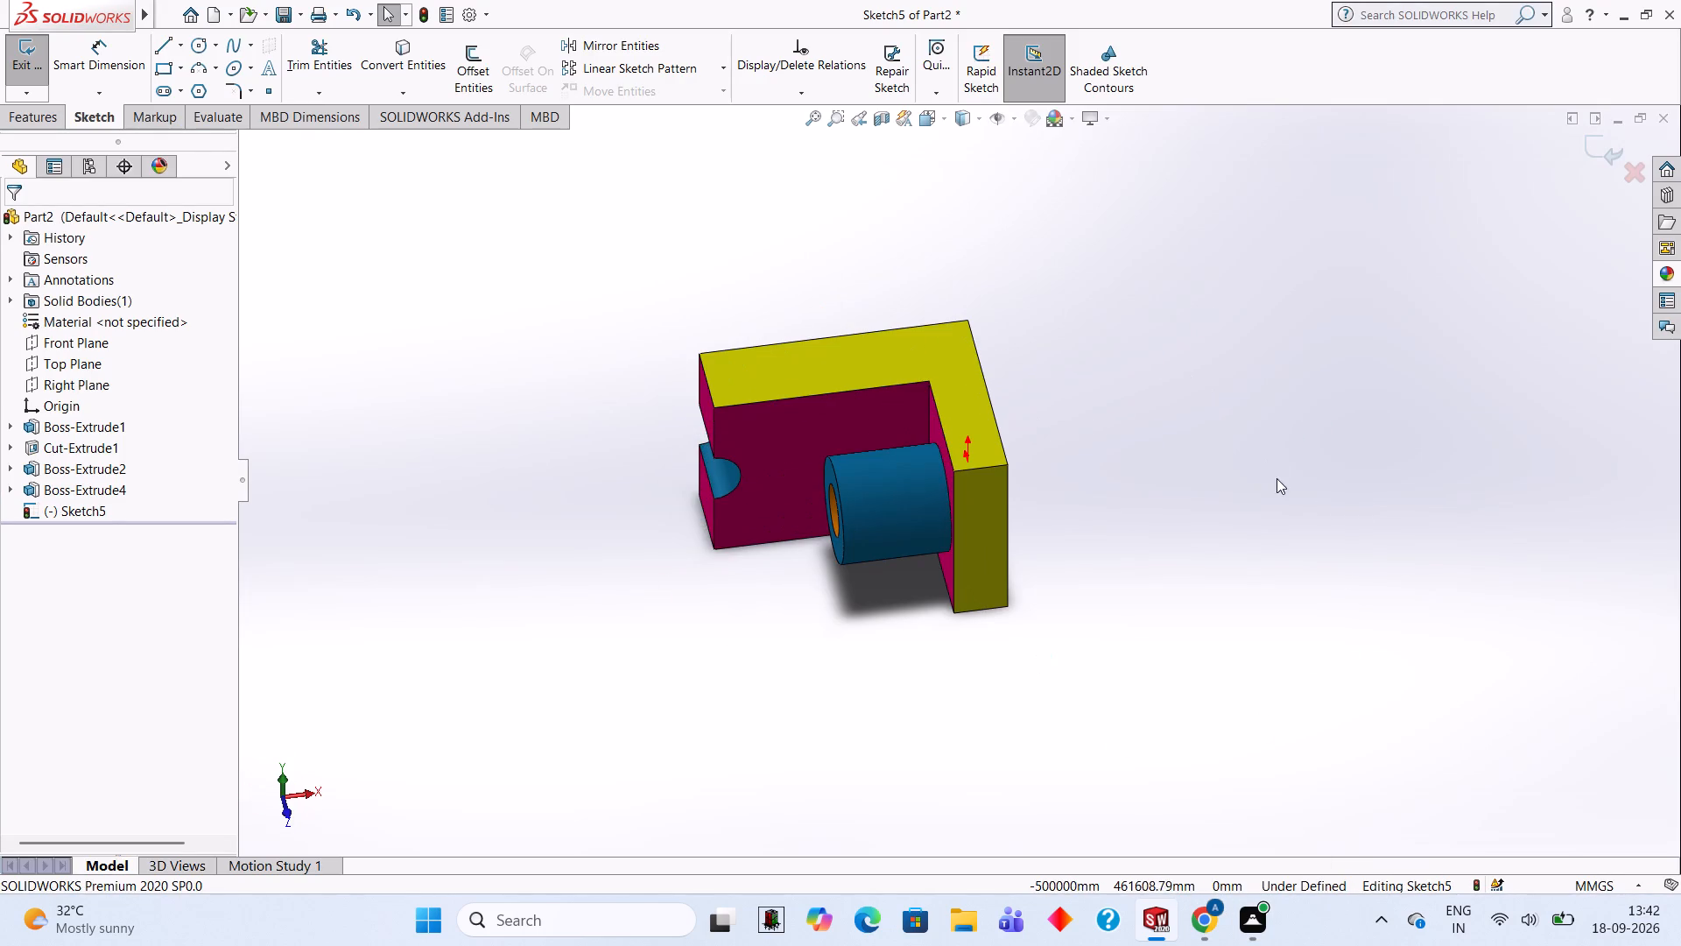
pyautogui.moveTo(1031, 321); pyautogui.dragTo(1481, 411, button='middle')
pyautogui.moveTo(1148, 563); pyautogui.dragTo(1091, 266, button='middle')
pyautogui.click(918, 431)
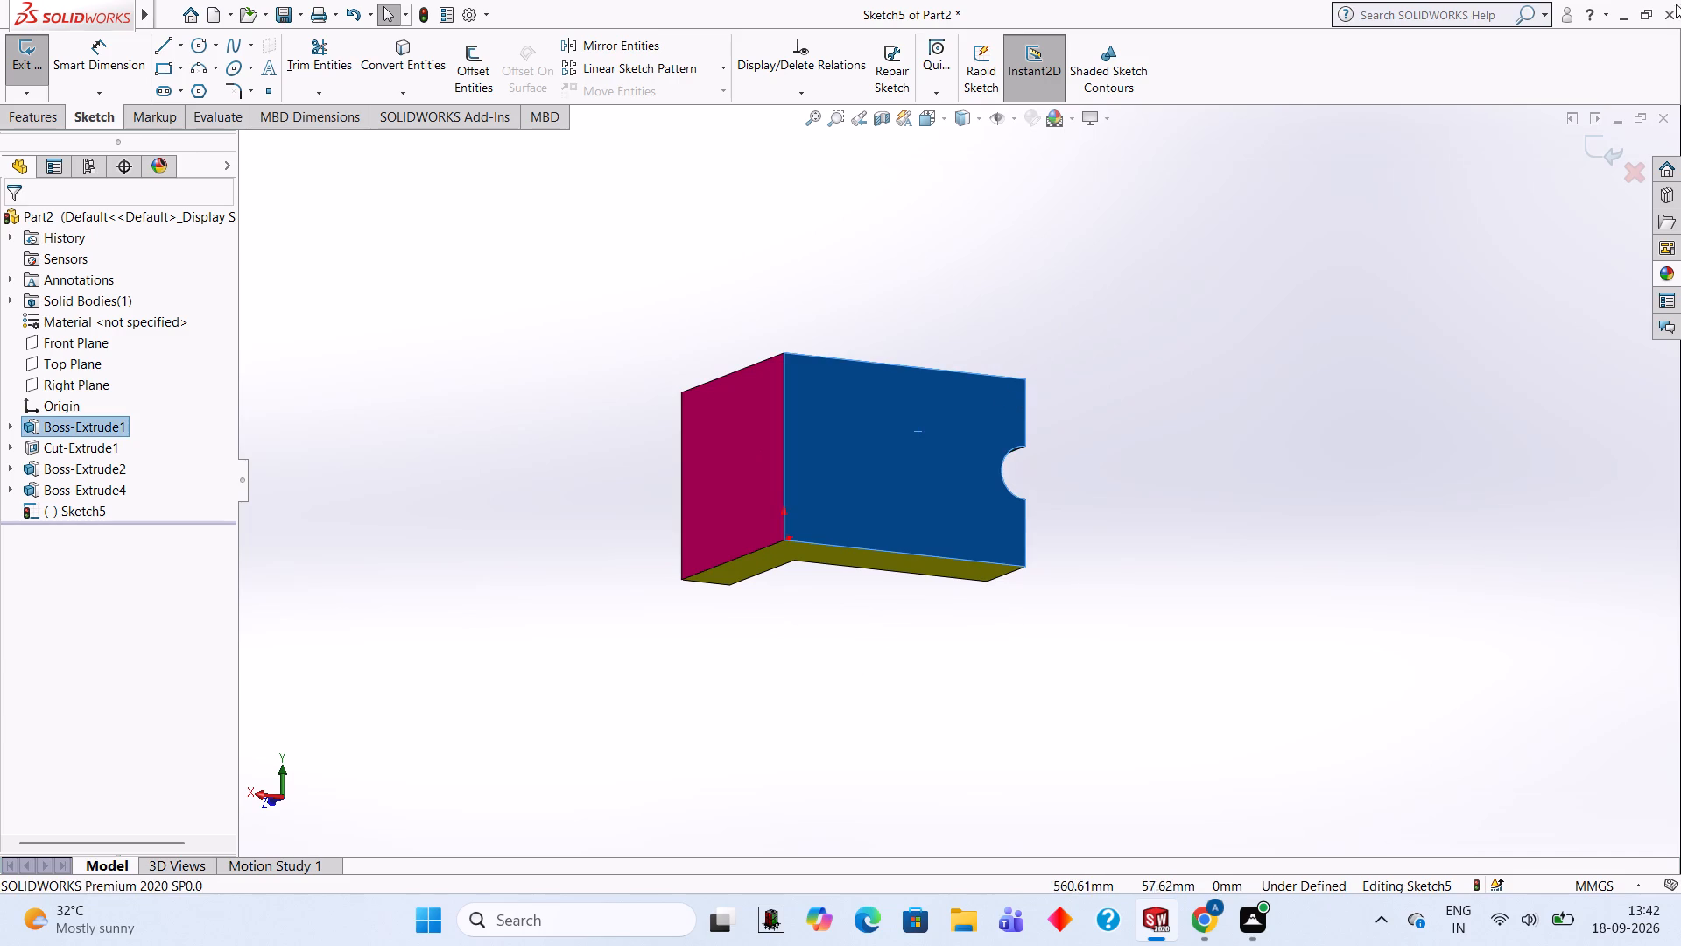
pyautogui.click(1662, 282)
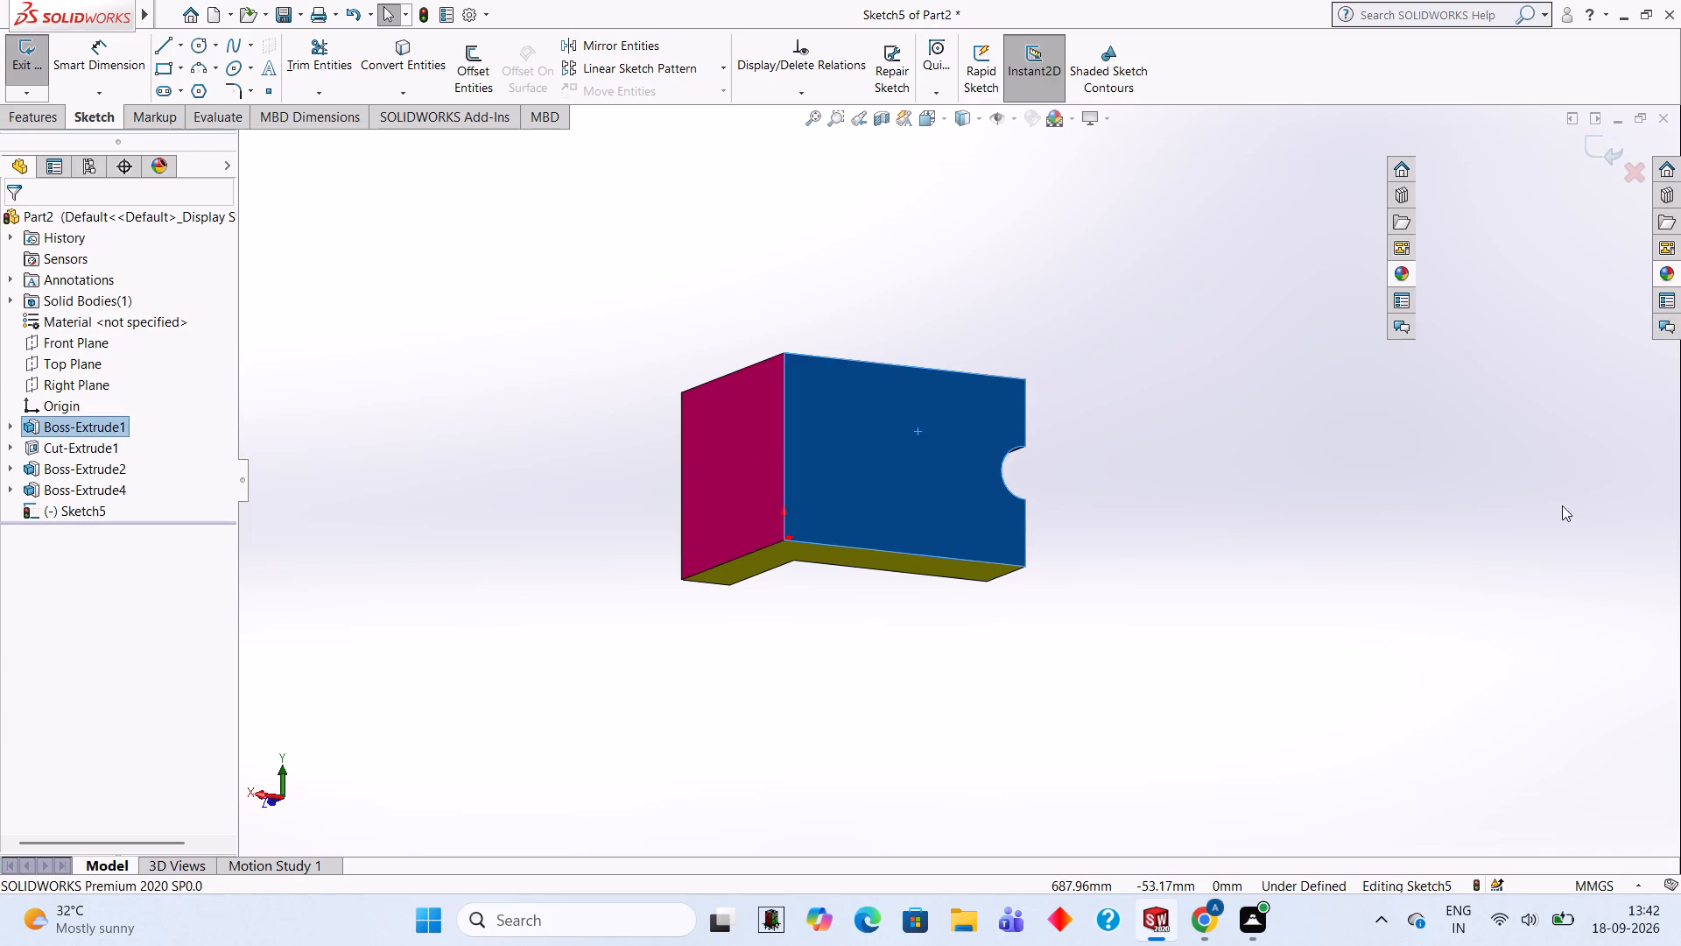
pyautogui.scroll(-1, 1497, 790)
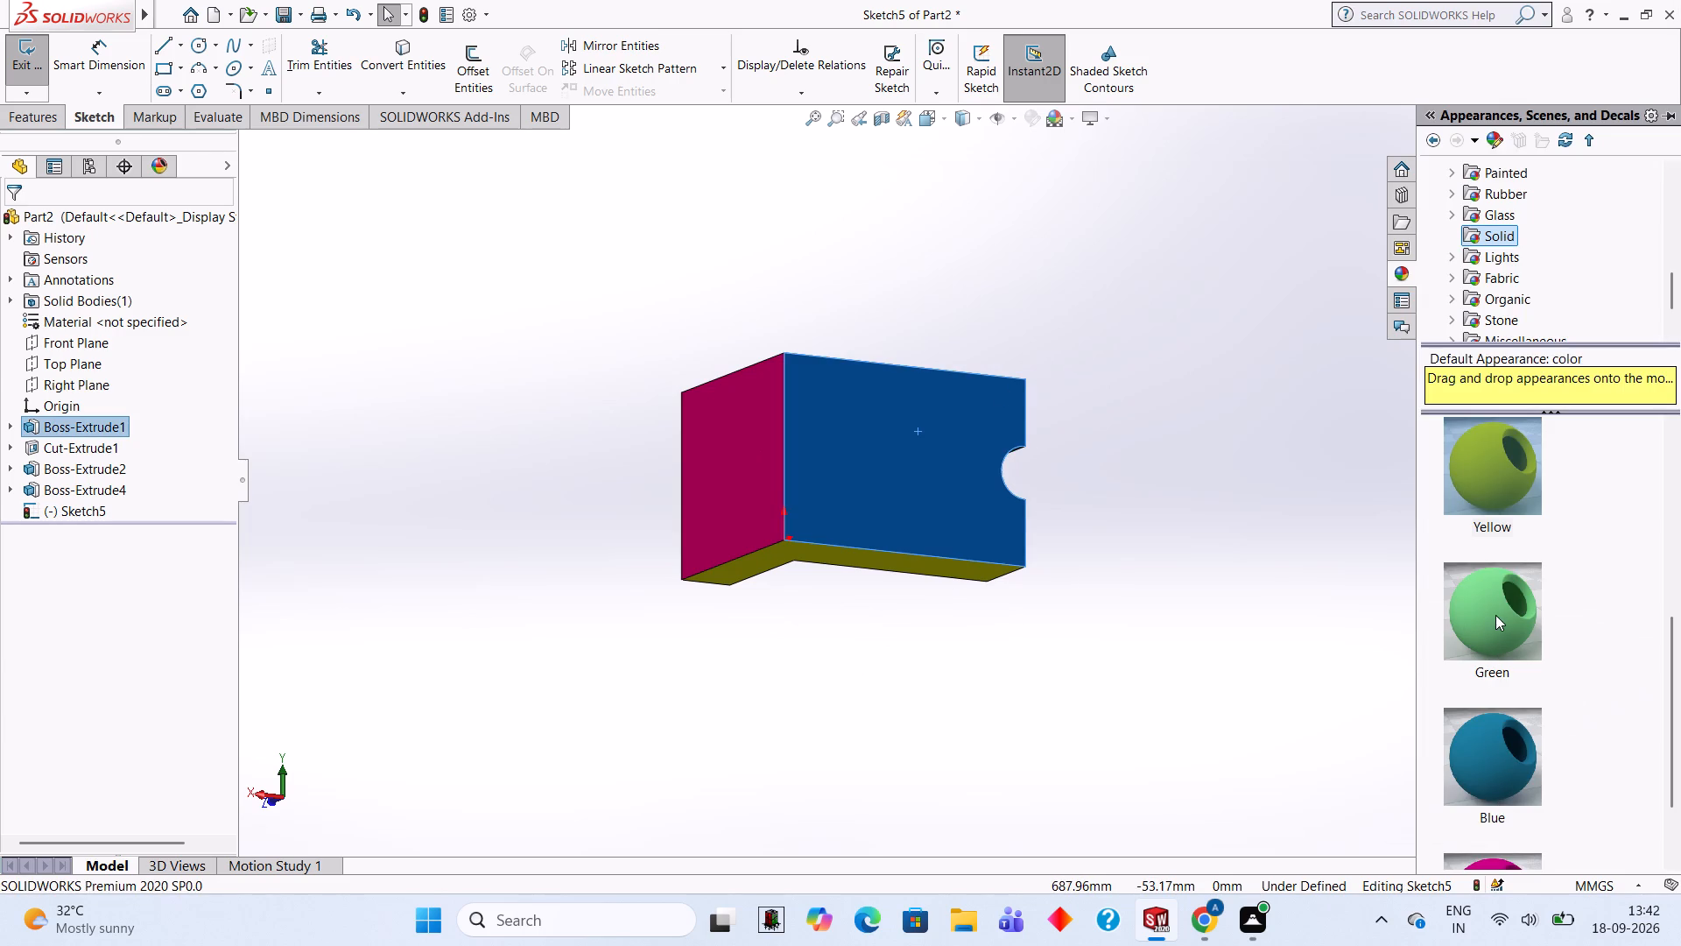
pyautogui.scroll(-1, 1515, 776)
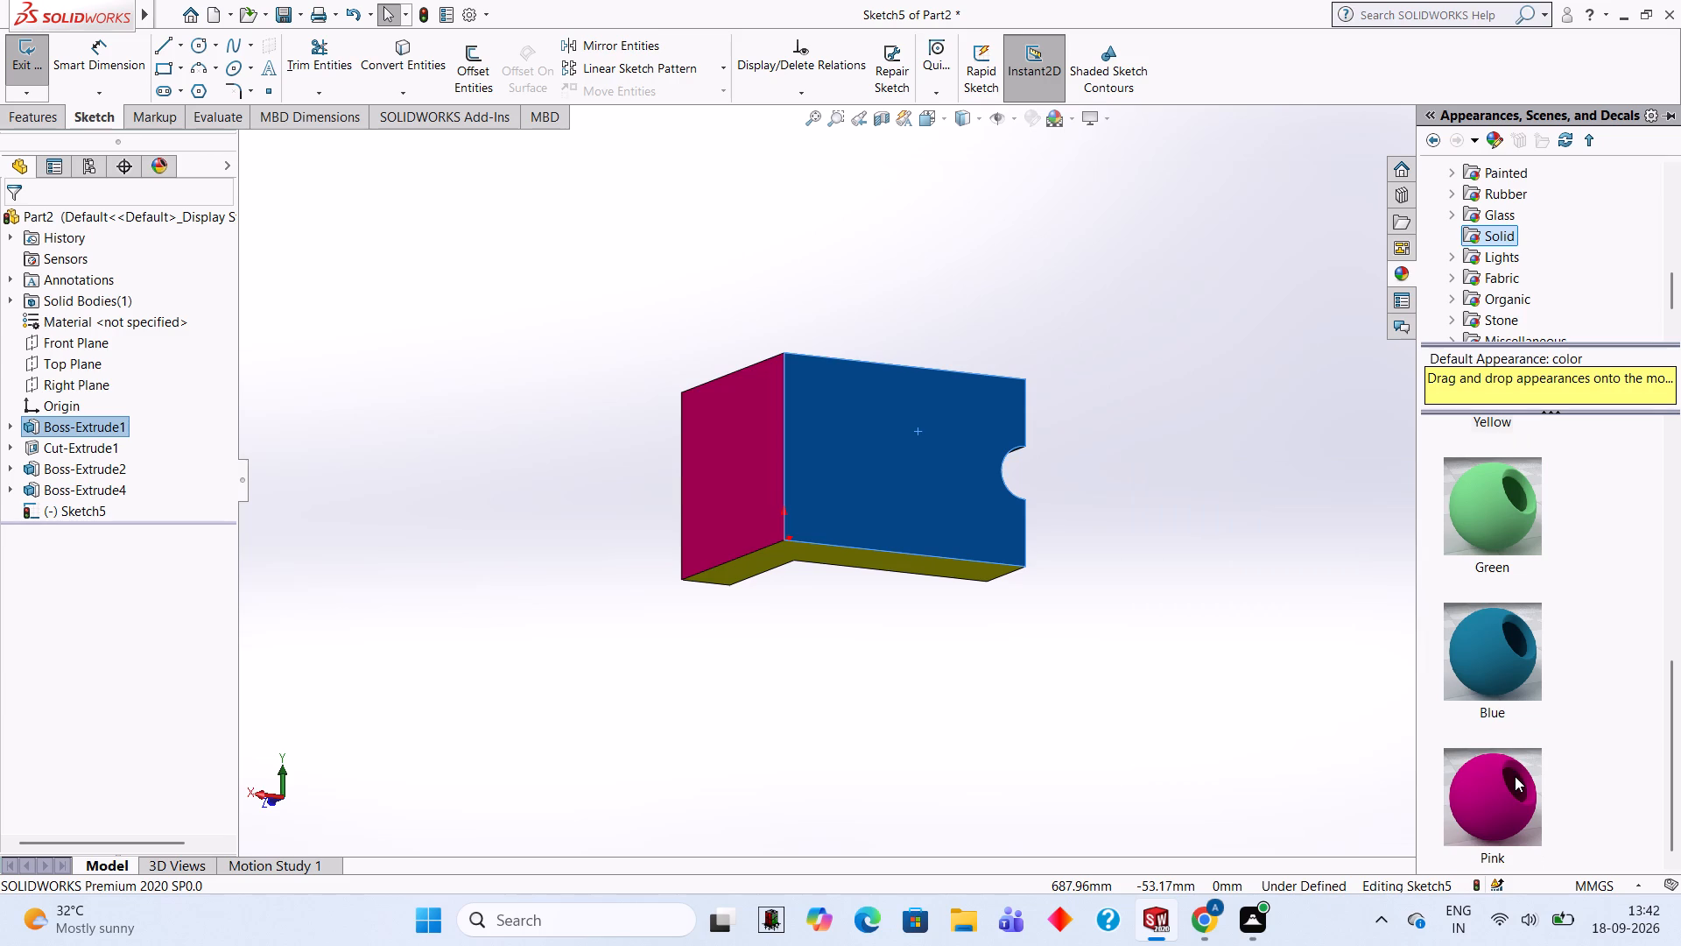
pyautogui.scroll(-2, 1510, 667)
pyautogui.scroll(2, 1501, 520)
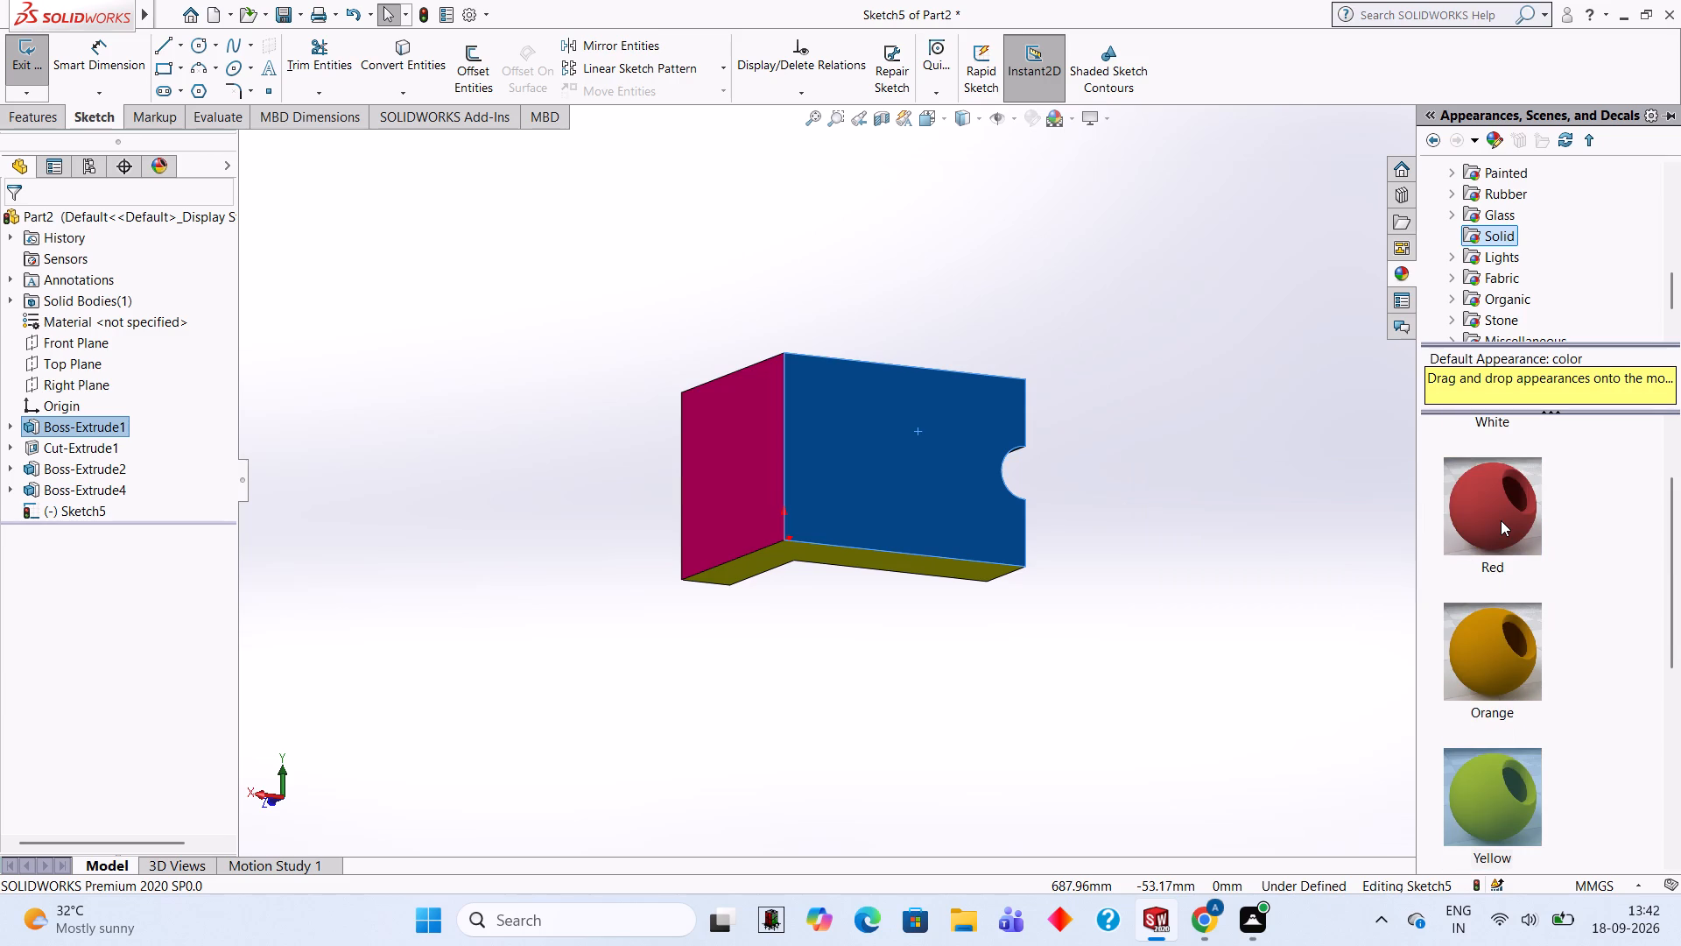
pyautogui.moveTo(1501, 520); pyautogui.dragTo(955, 471)
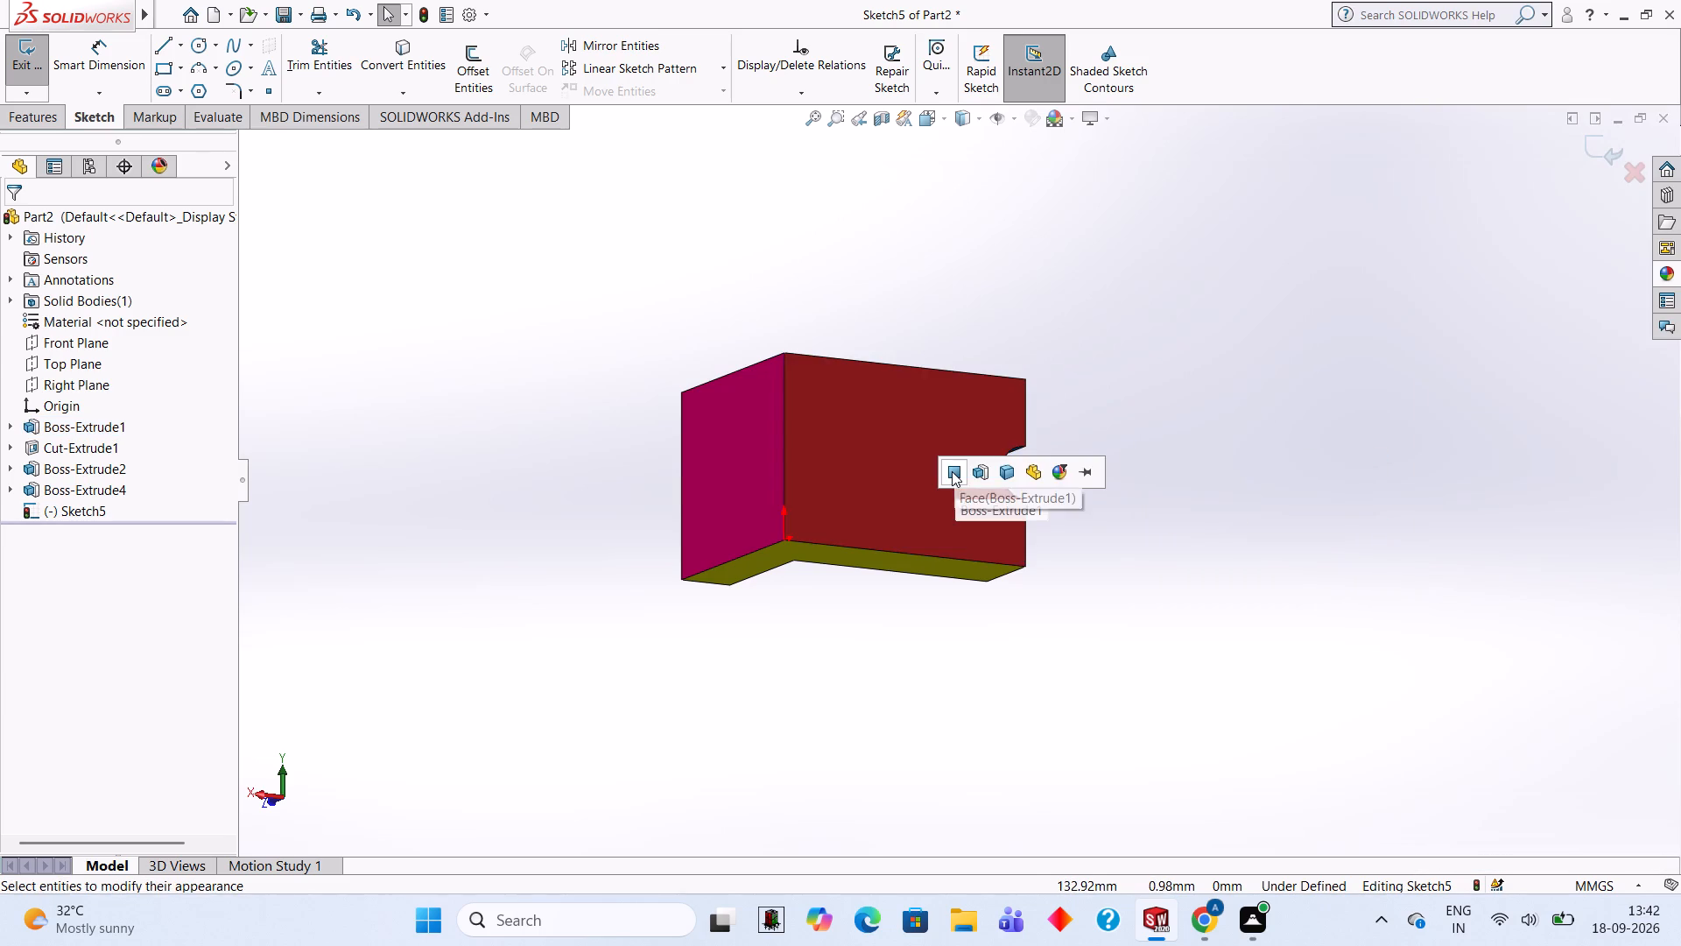
pyautogui.click(952, 471)
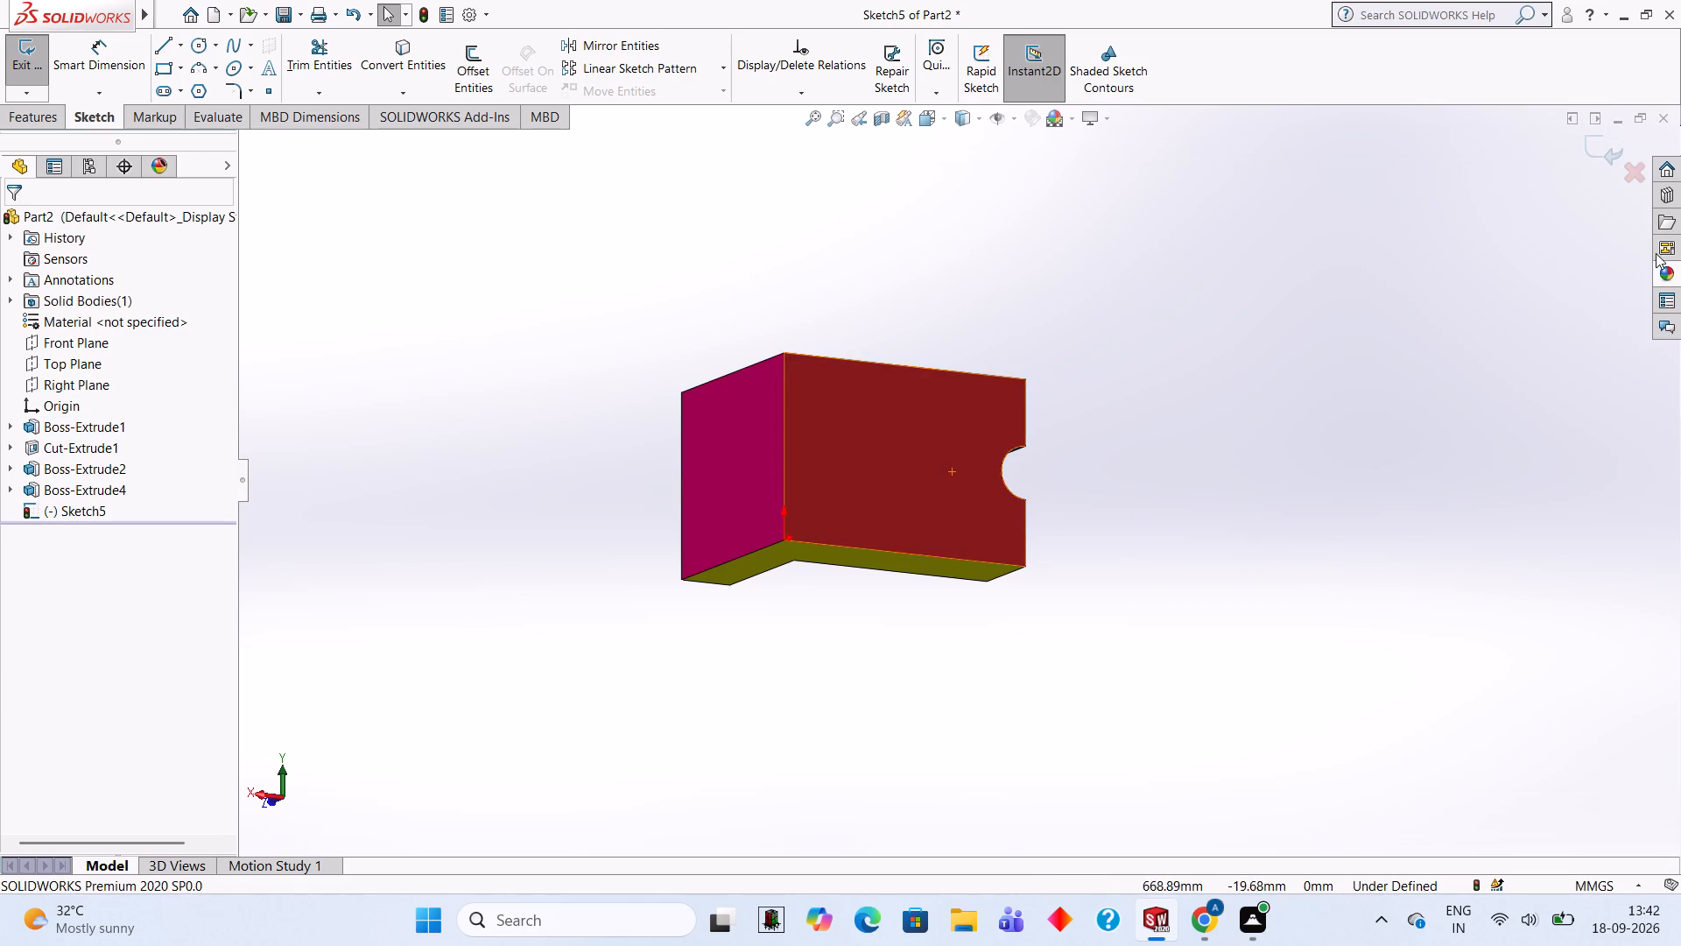
# Apply the solid Red appearance to only the adjoining plain outer face, opposite the hollow boss.
pyautogui.click(1677, 268)
pyautogui.moveTo(1518, 527); pyautogui.dragTo(1156, 533)
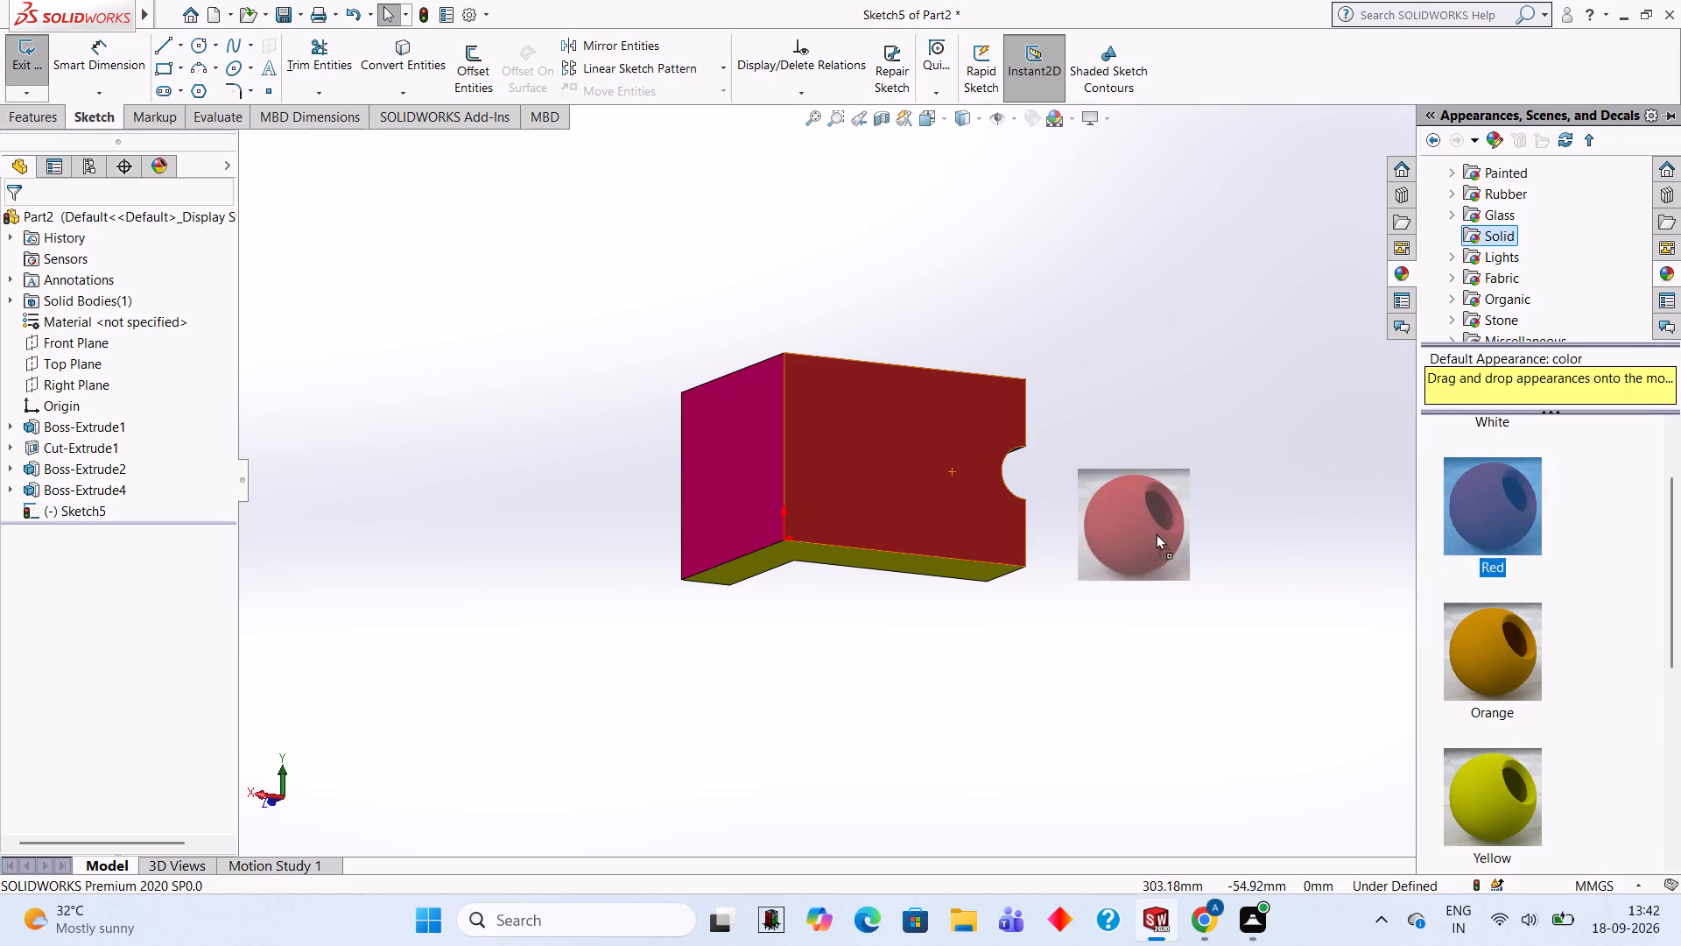
pyautogui.moveTo(1156, 533); pyautogui.dragTo(756, 478)
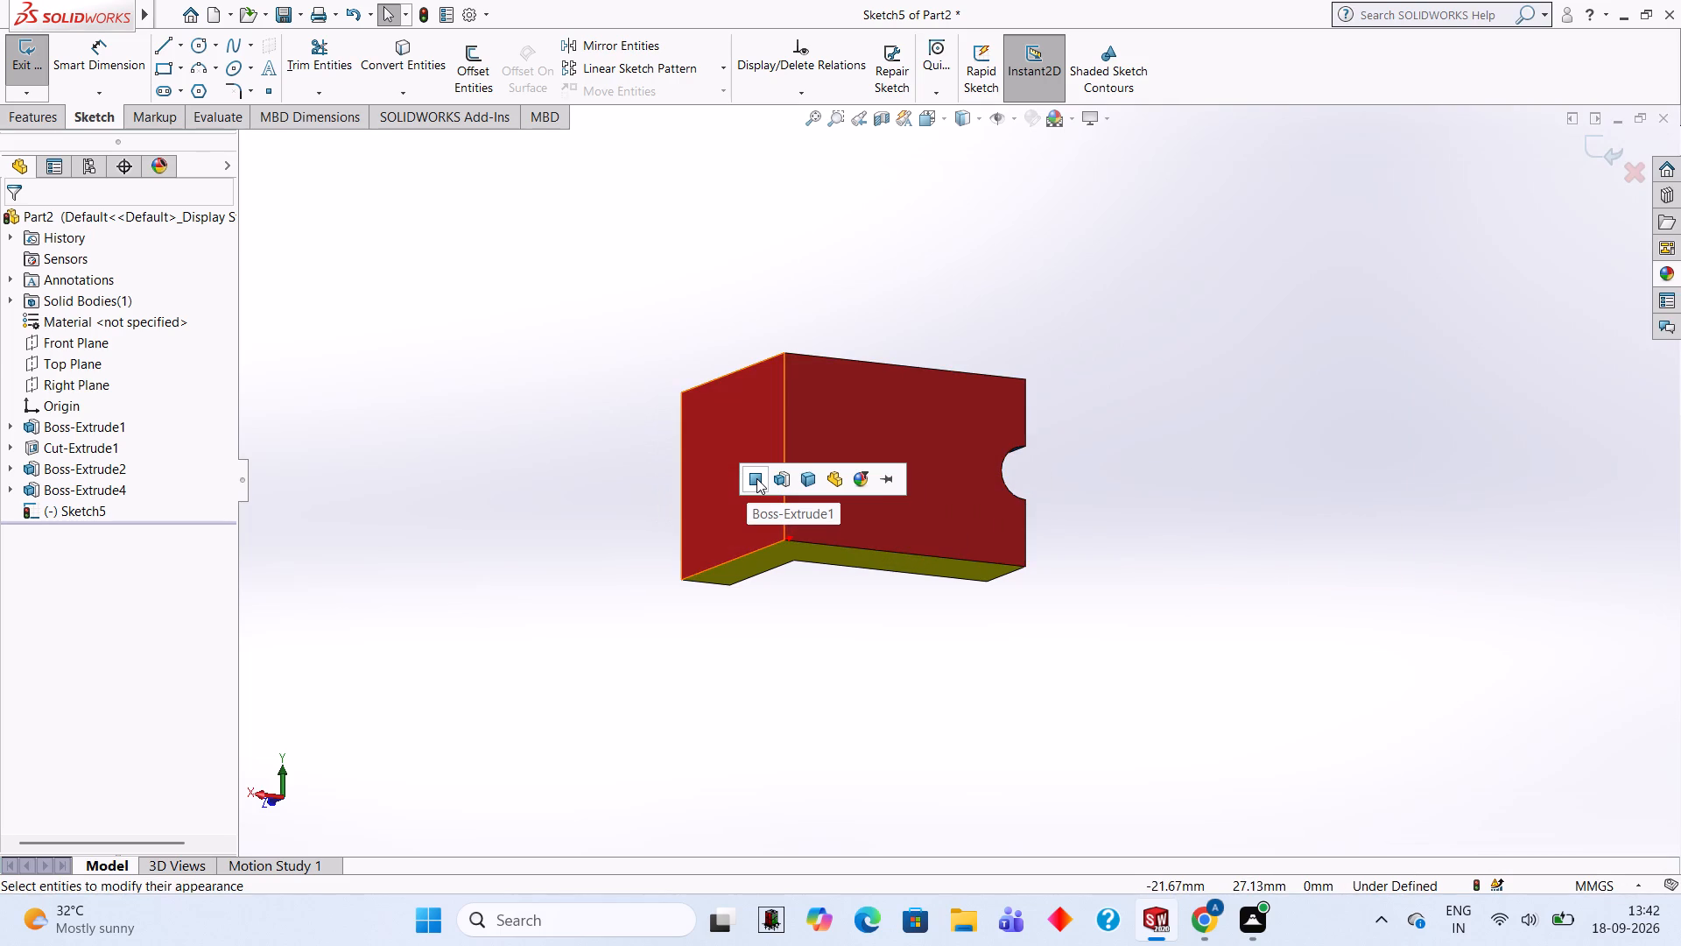
pyautogui.click(756, 478)
# Examine the recoloured part from all around, including the outer faces, notch, hollow boss and underside.
pyautogui.moveTo(1036, 306); pyautogui.dragTo(1087, 602, button='middle')
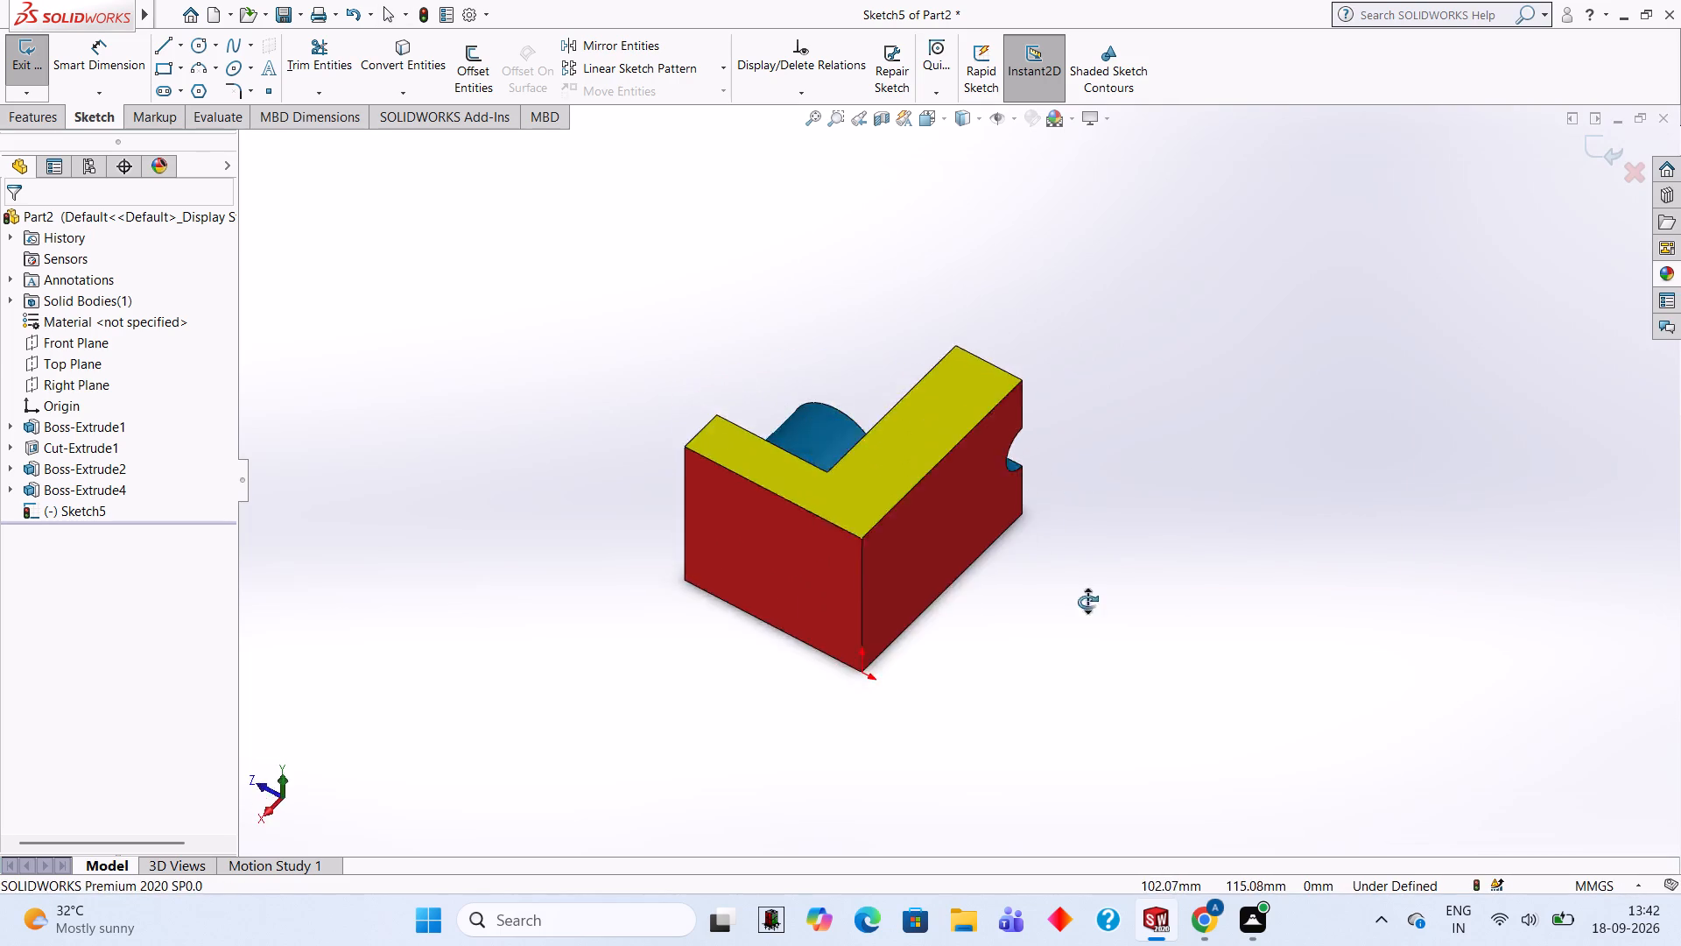
pyautogui.moveTo(1087, 602); pyautogui.dragTo(1635, 545, button='middle')
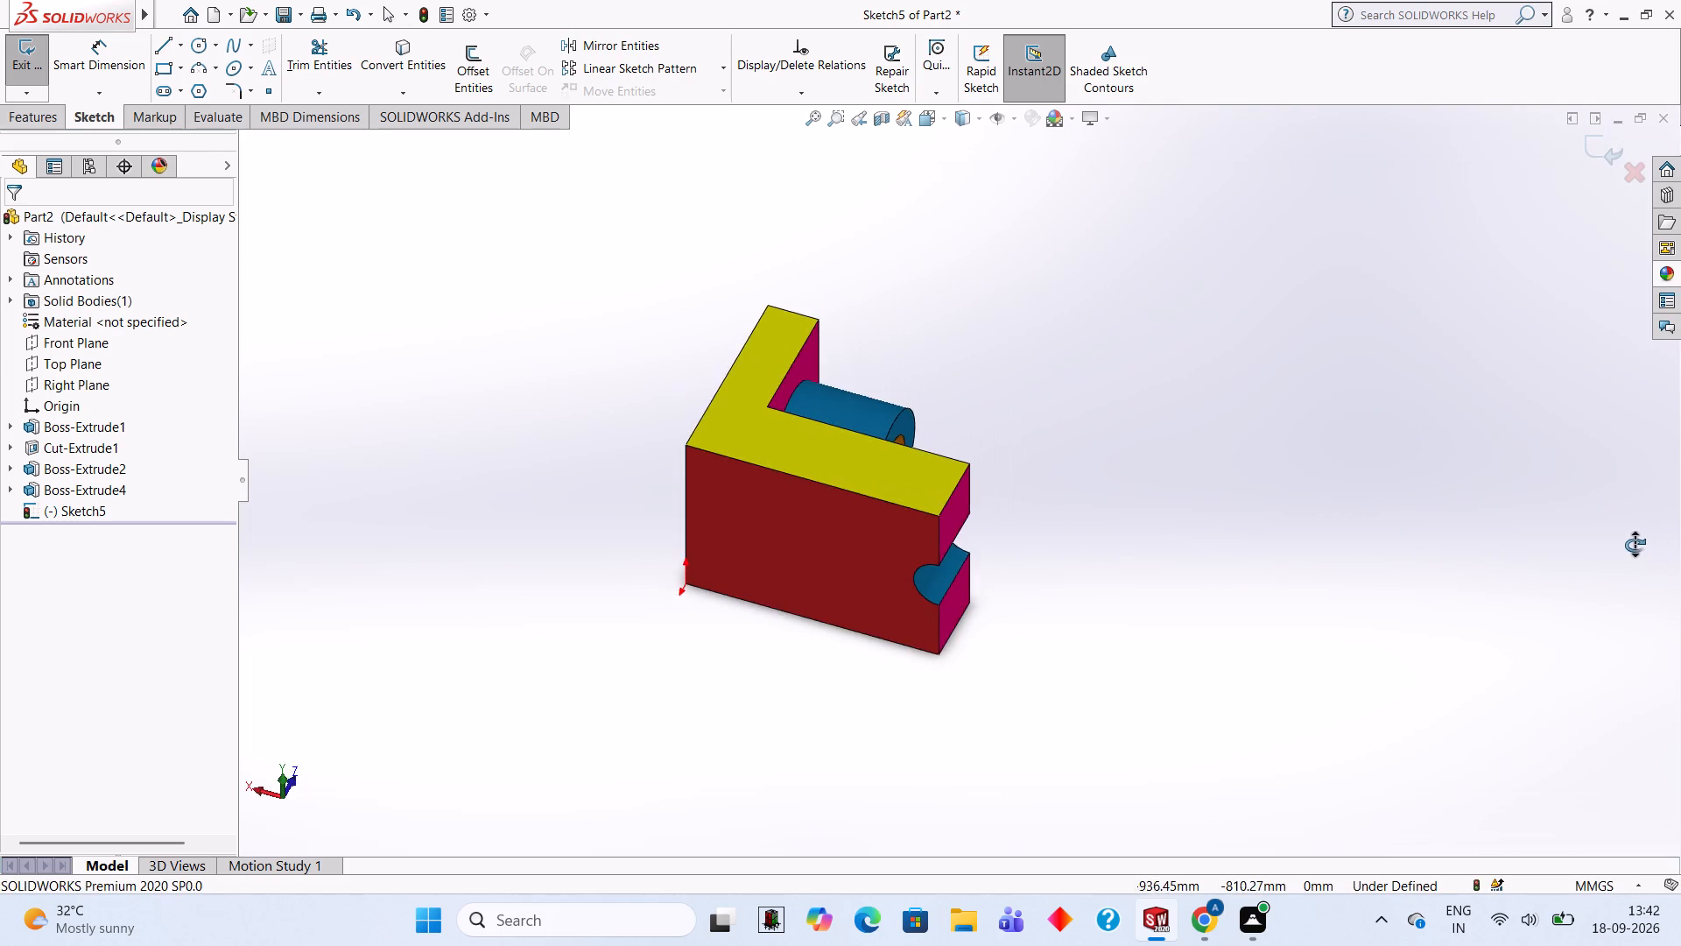
pyautogui.moveTo(1635, 545); pyautogui.dragTo(1640, 547, button='middle')
pyautogui.moveTo(1555, 493); pyautogui.dragTo(1222, 364, button='middle')
pyautogui.scroll(-1, 1167, 517)
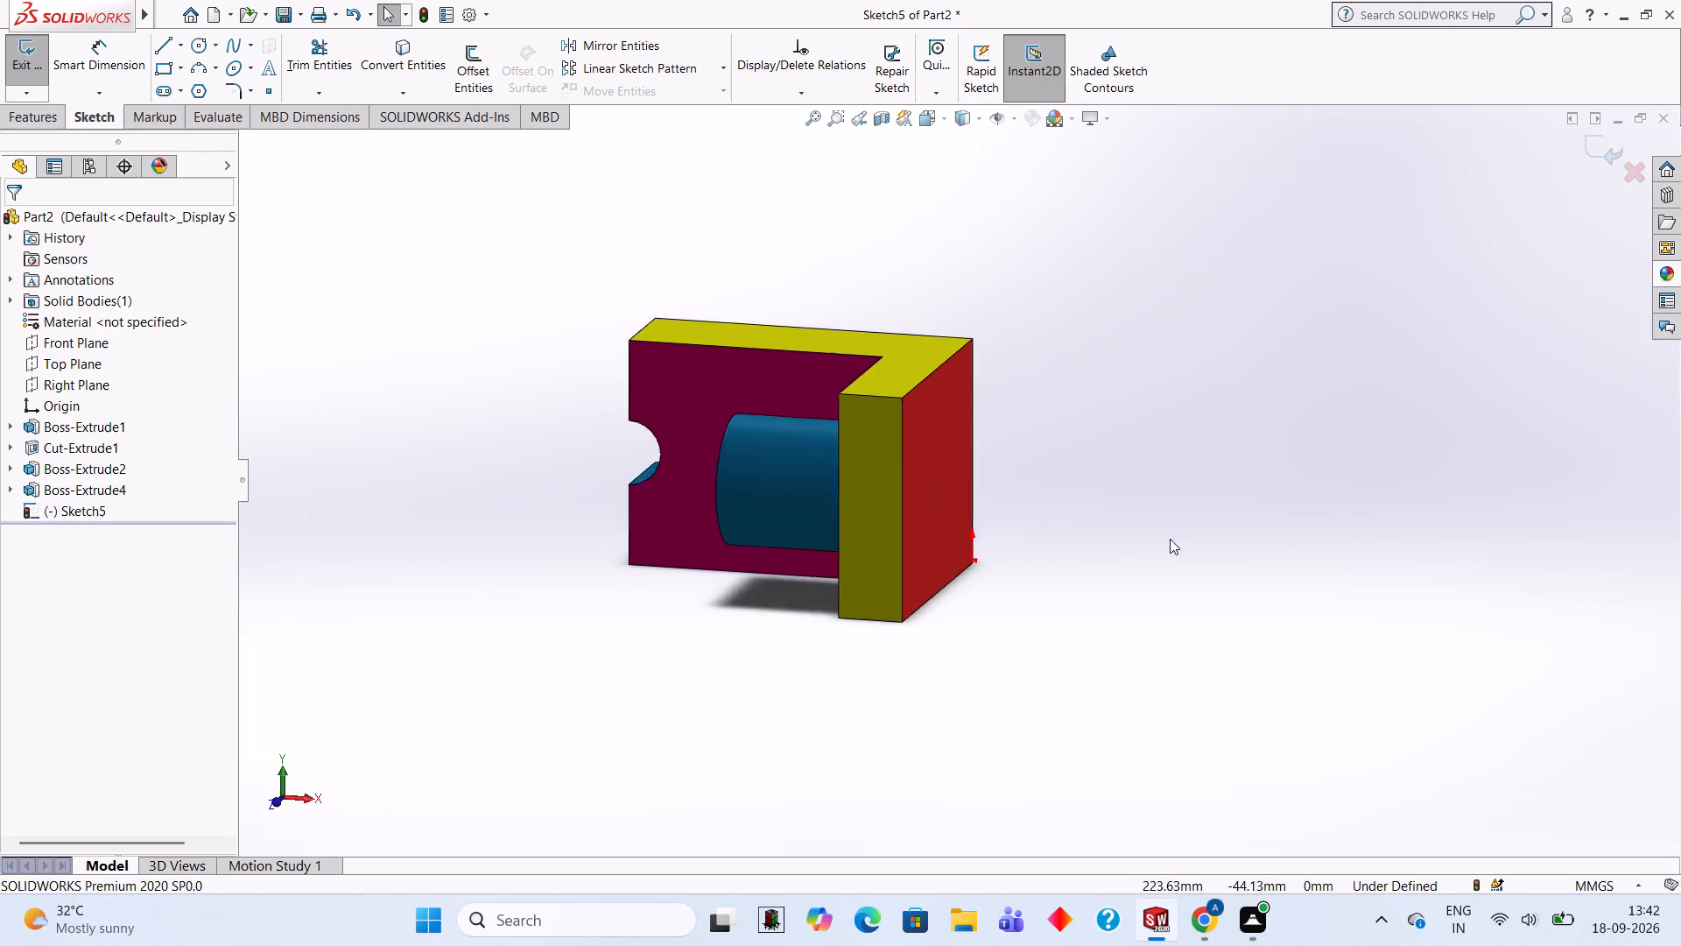
pyautogui.moveTo(1170, 539); pyautogui.dragTo(1315, 551, button='middle')
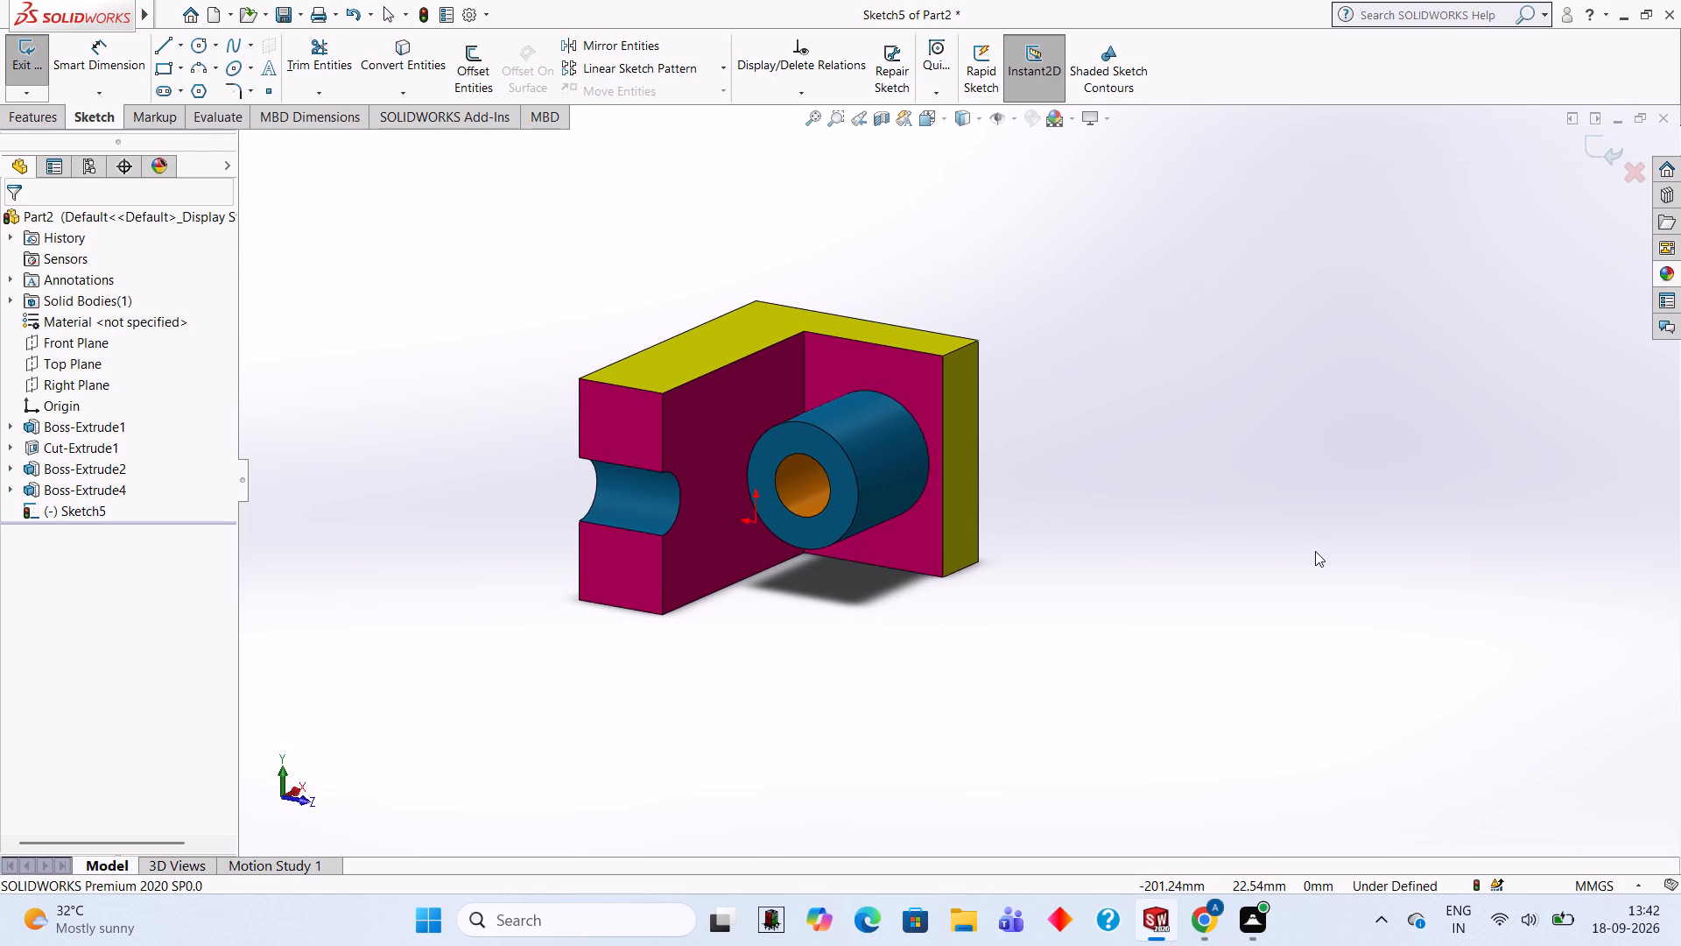
pyautogui.moveTo(1201, 498); pyautogui.dragTo(1223, 448, button='middle')
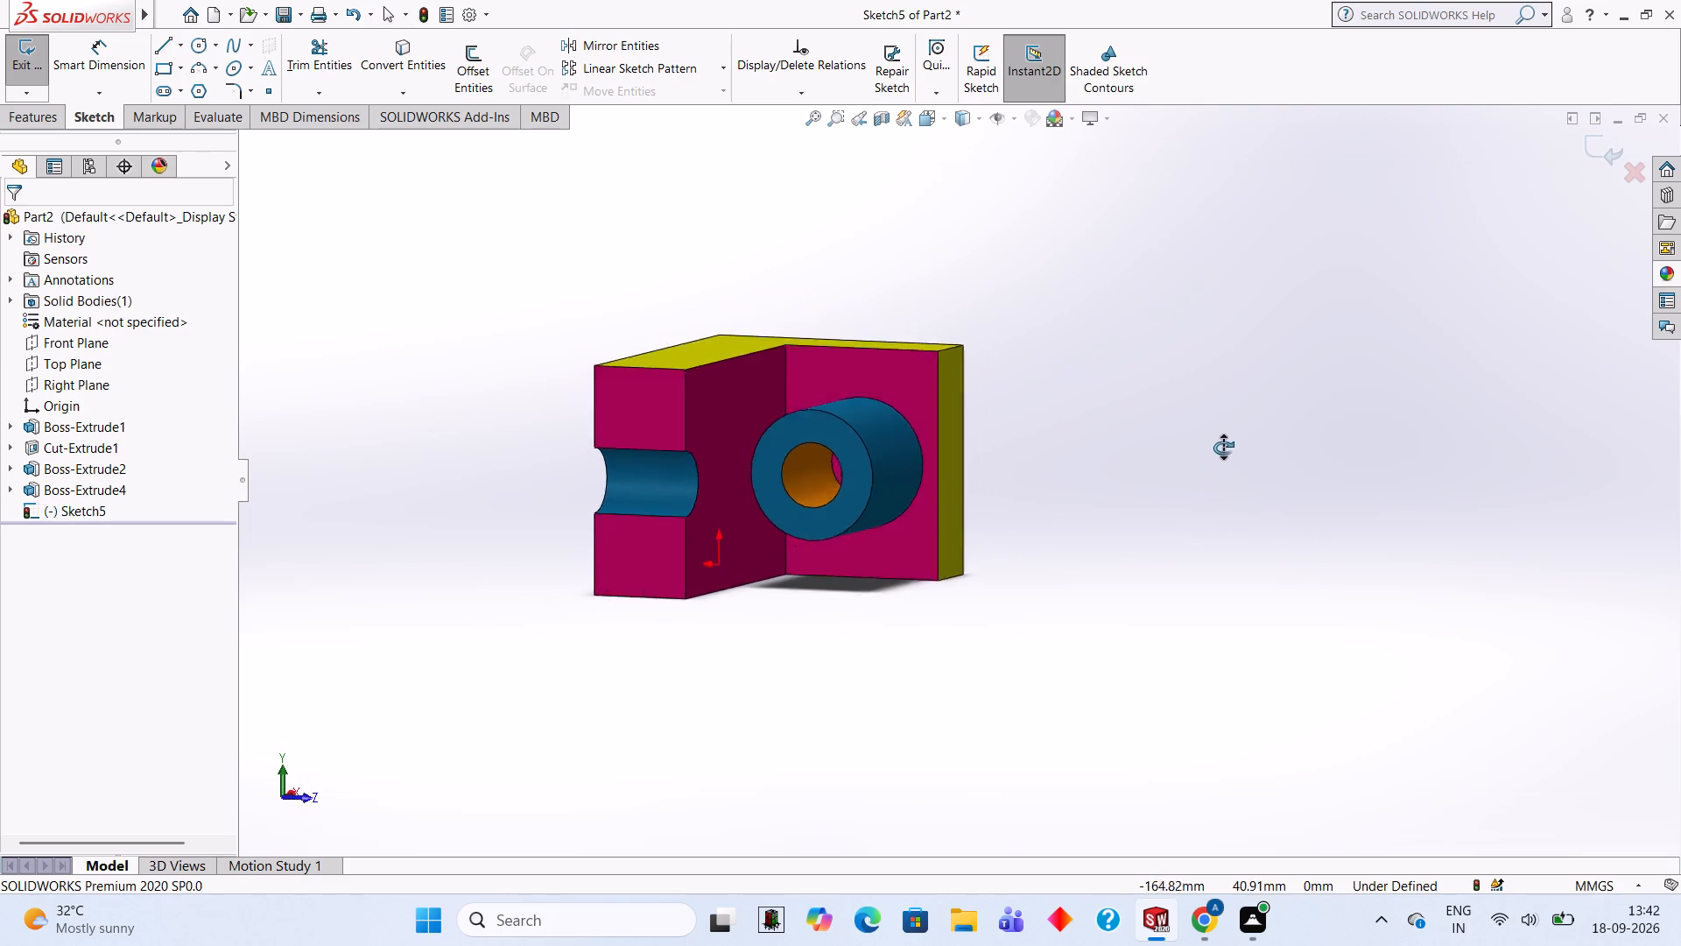
pyautogui.moveTo(1223, 448); pyautogui.dragTo(1206, 377, button='middle')
pyautogui.moveTo(1206, 377); pyautogui.dragTo(1051, 356, button='middle')
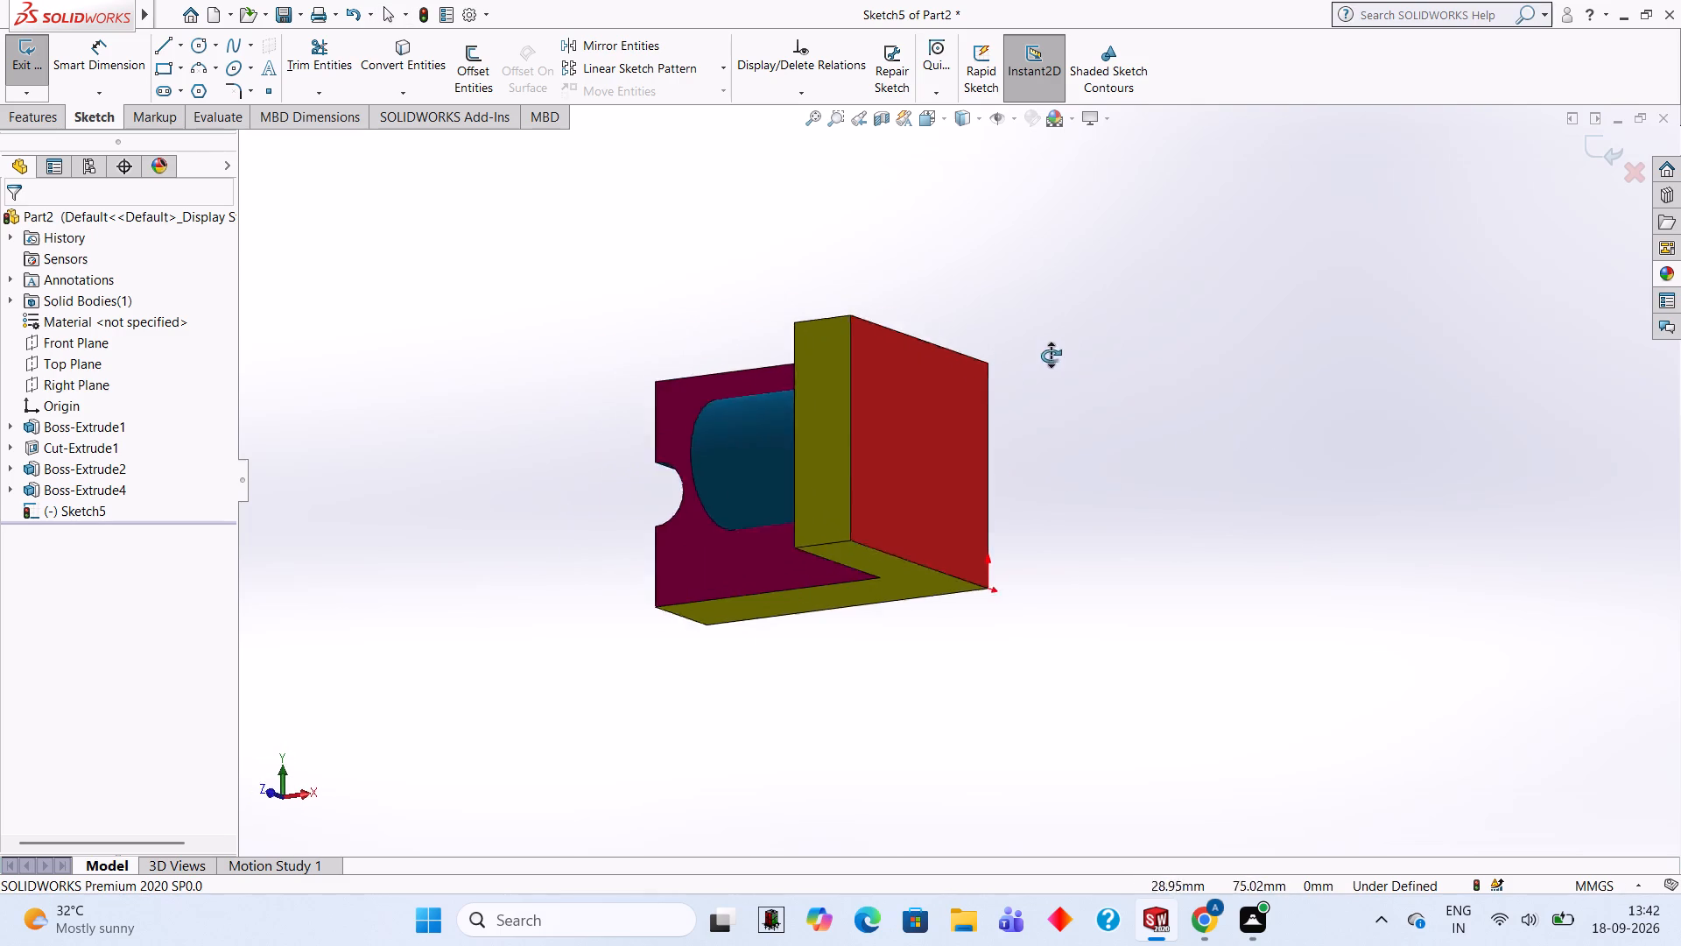
pyautogui.moveTo(1051, 356); pyautogui.dragTo(1108, 367, button='middle')
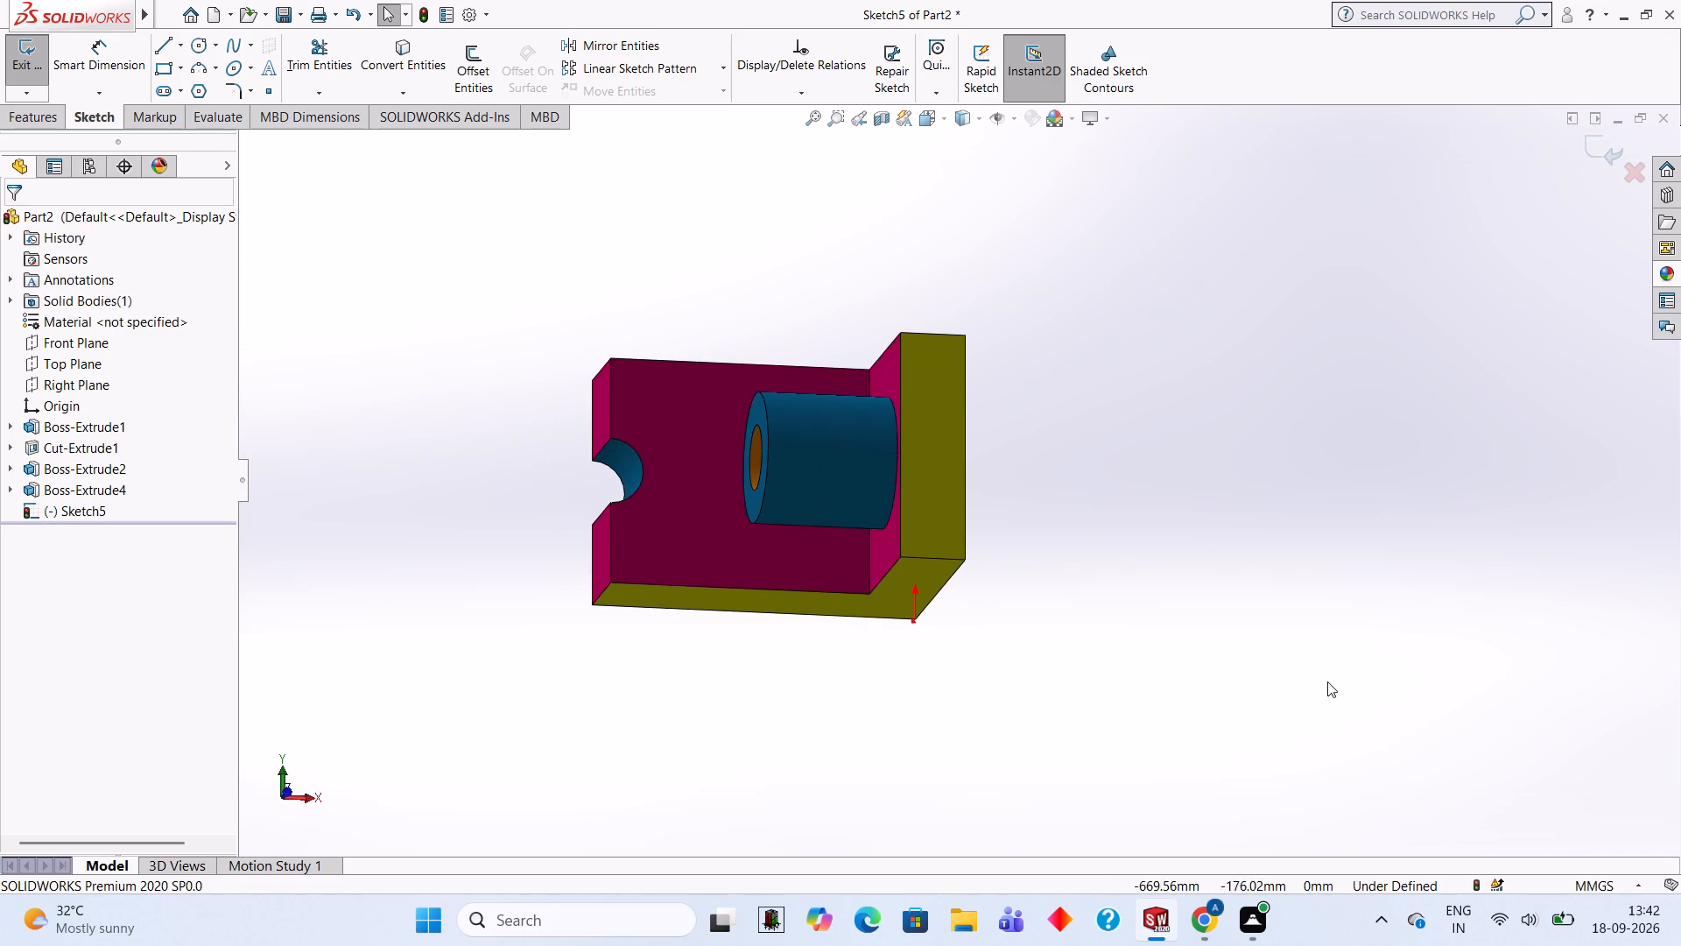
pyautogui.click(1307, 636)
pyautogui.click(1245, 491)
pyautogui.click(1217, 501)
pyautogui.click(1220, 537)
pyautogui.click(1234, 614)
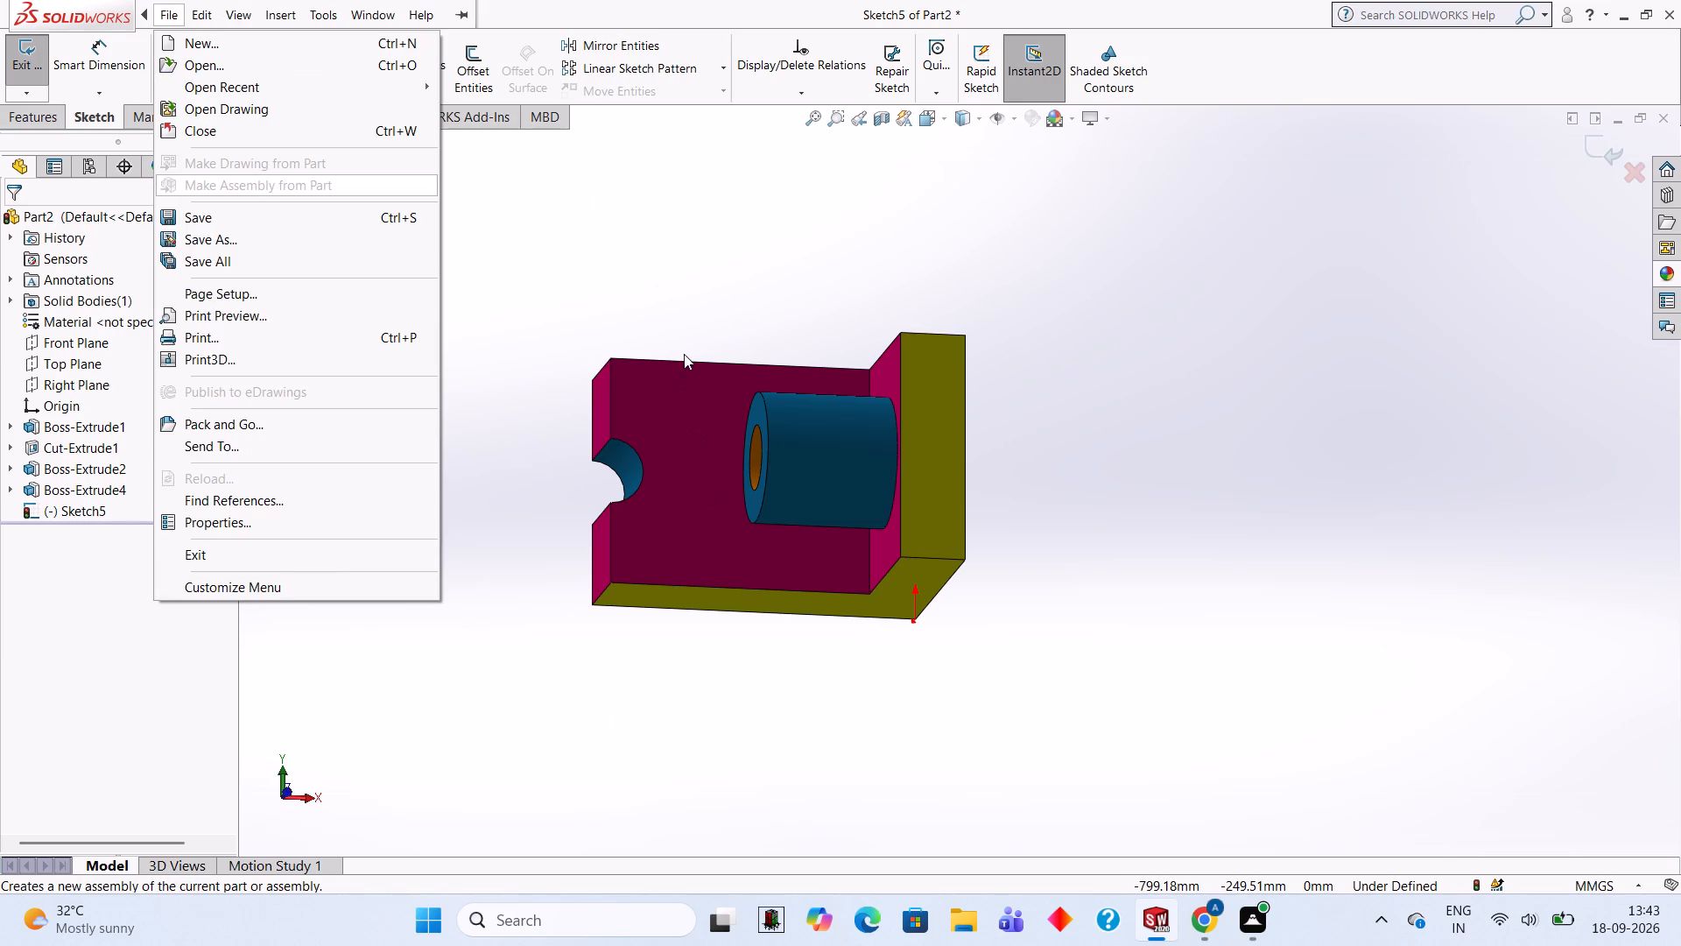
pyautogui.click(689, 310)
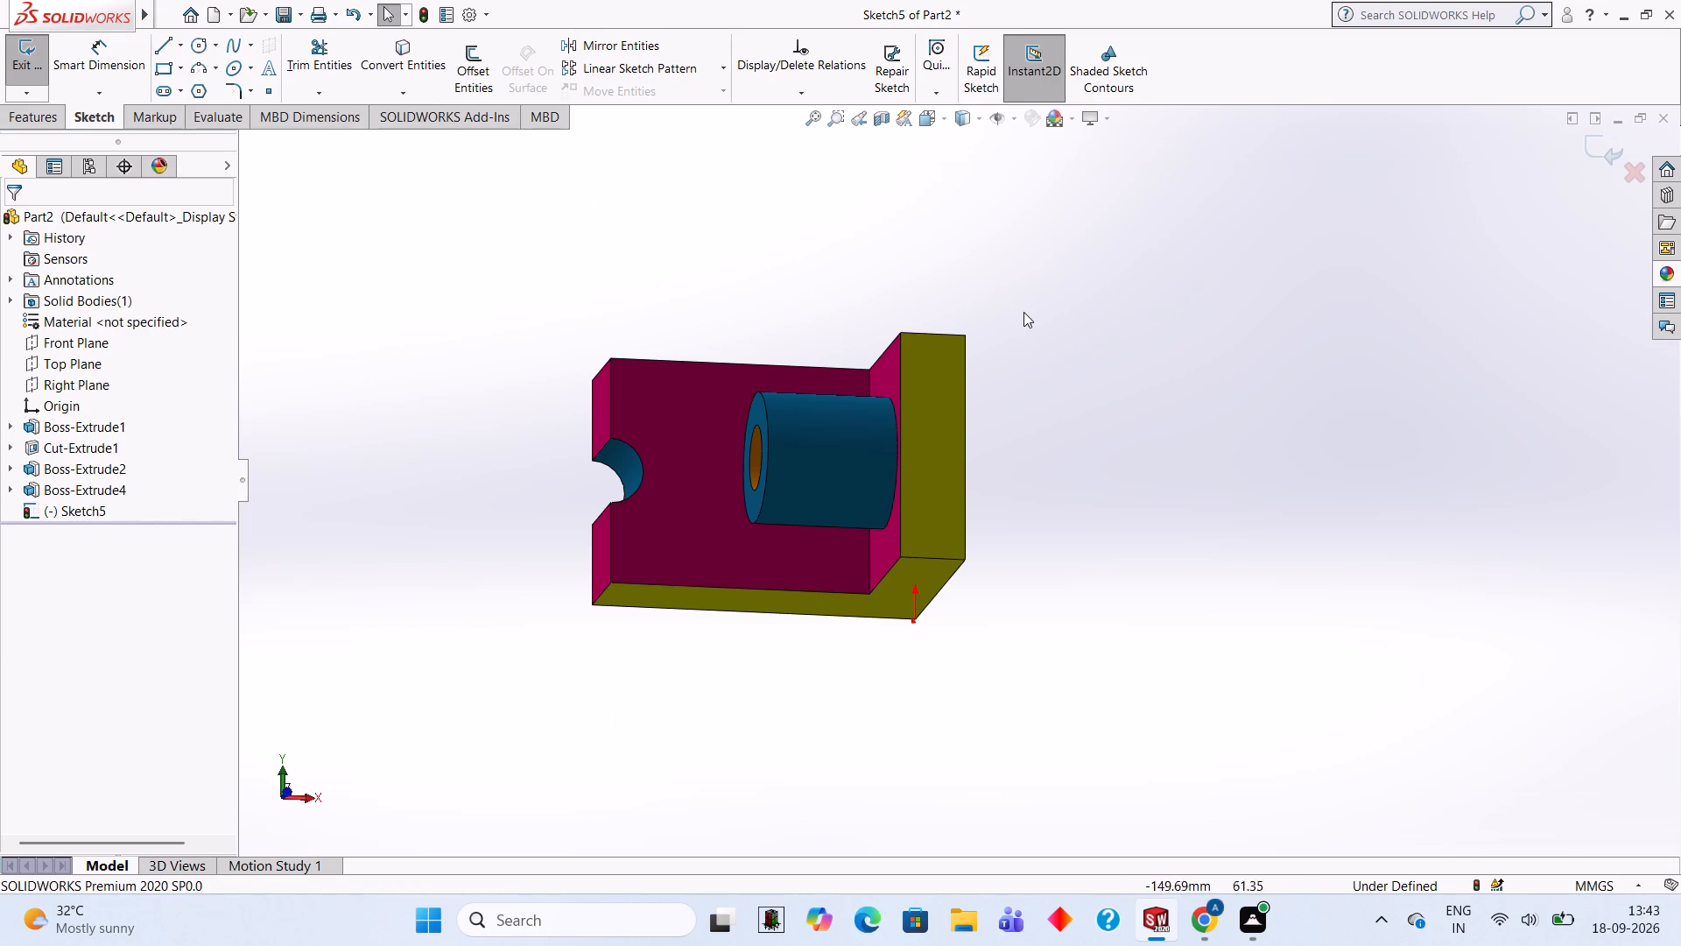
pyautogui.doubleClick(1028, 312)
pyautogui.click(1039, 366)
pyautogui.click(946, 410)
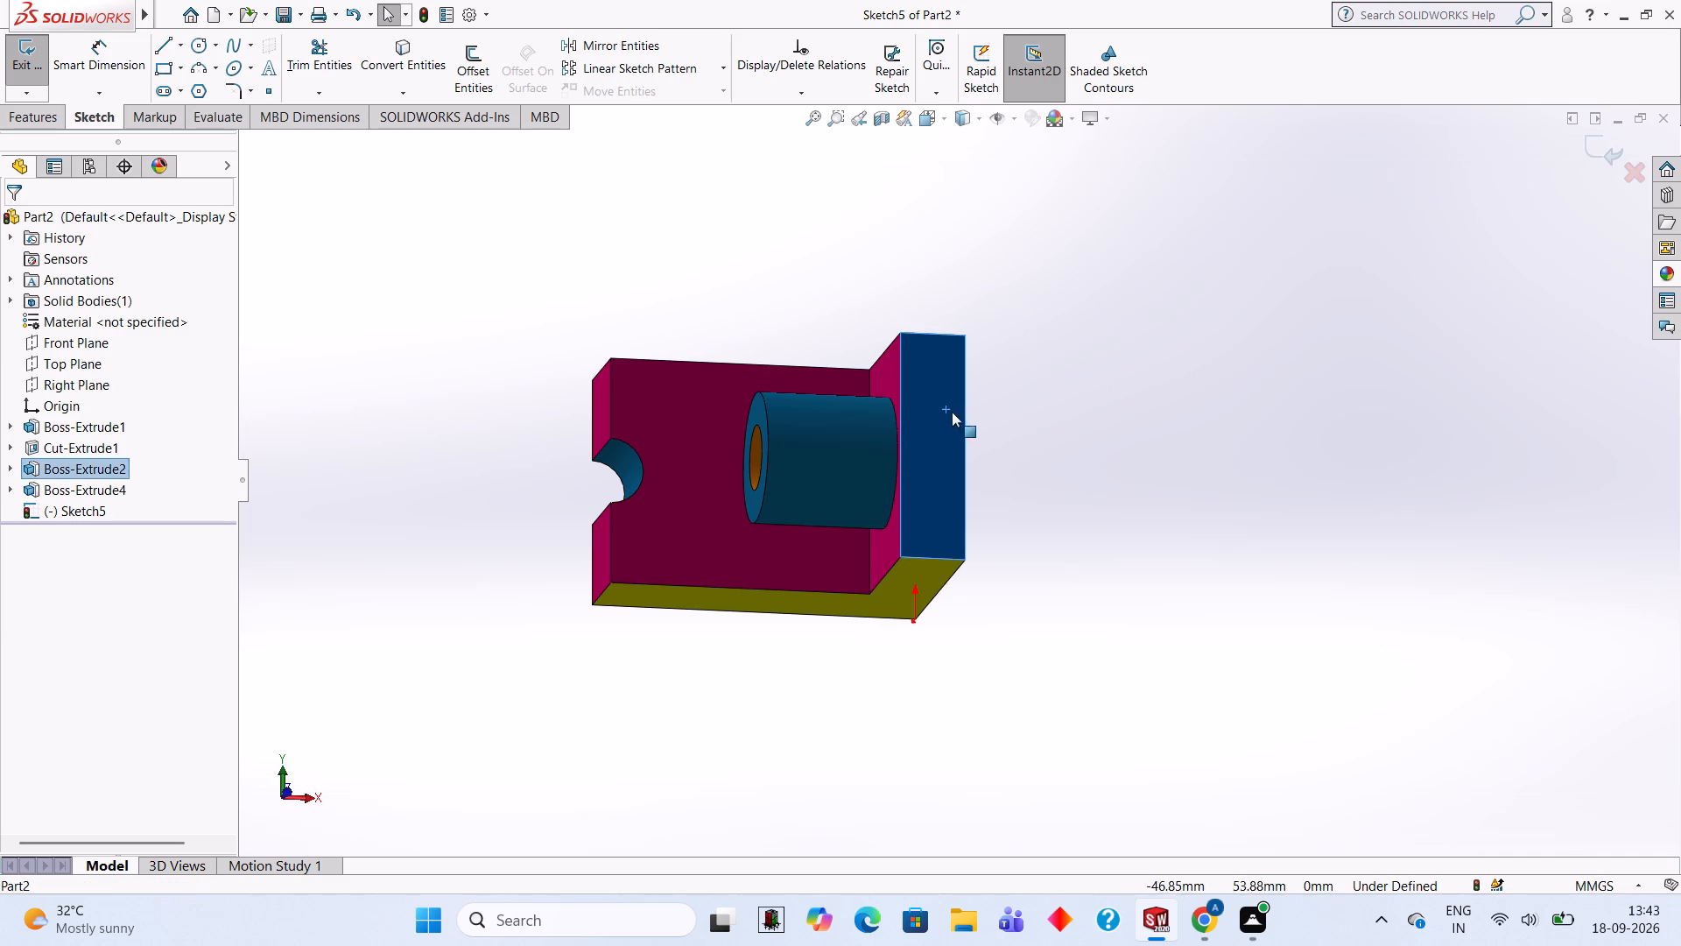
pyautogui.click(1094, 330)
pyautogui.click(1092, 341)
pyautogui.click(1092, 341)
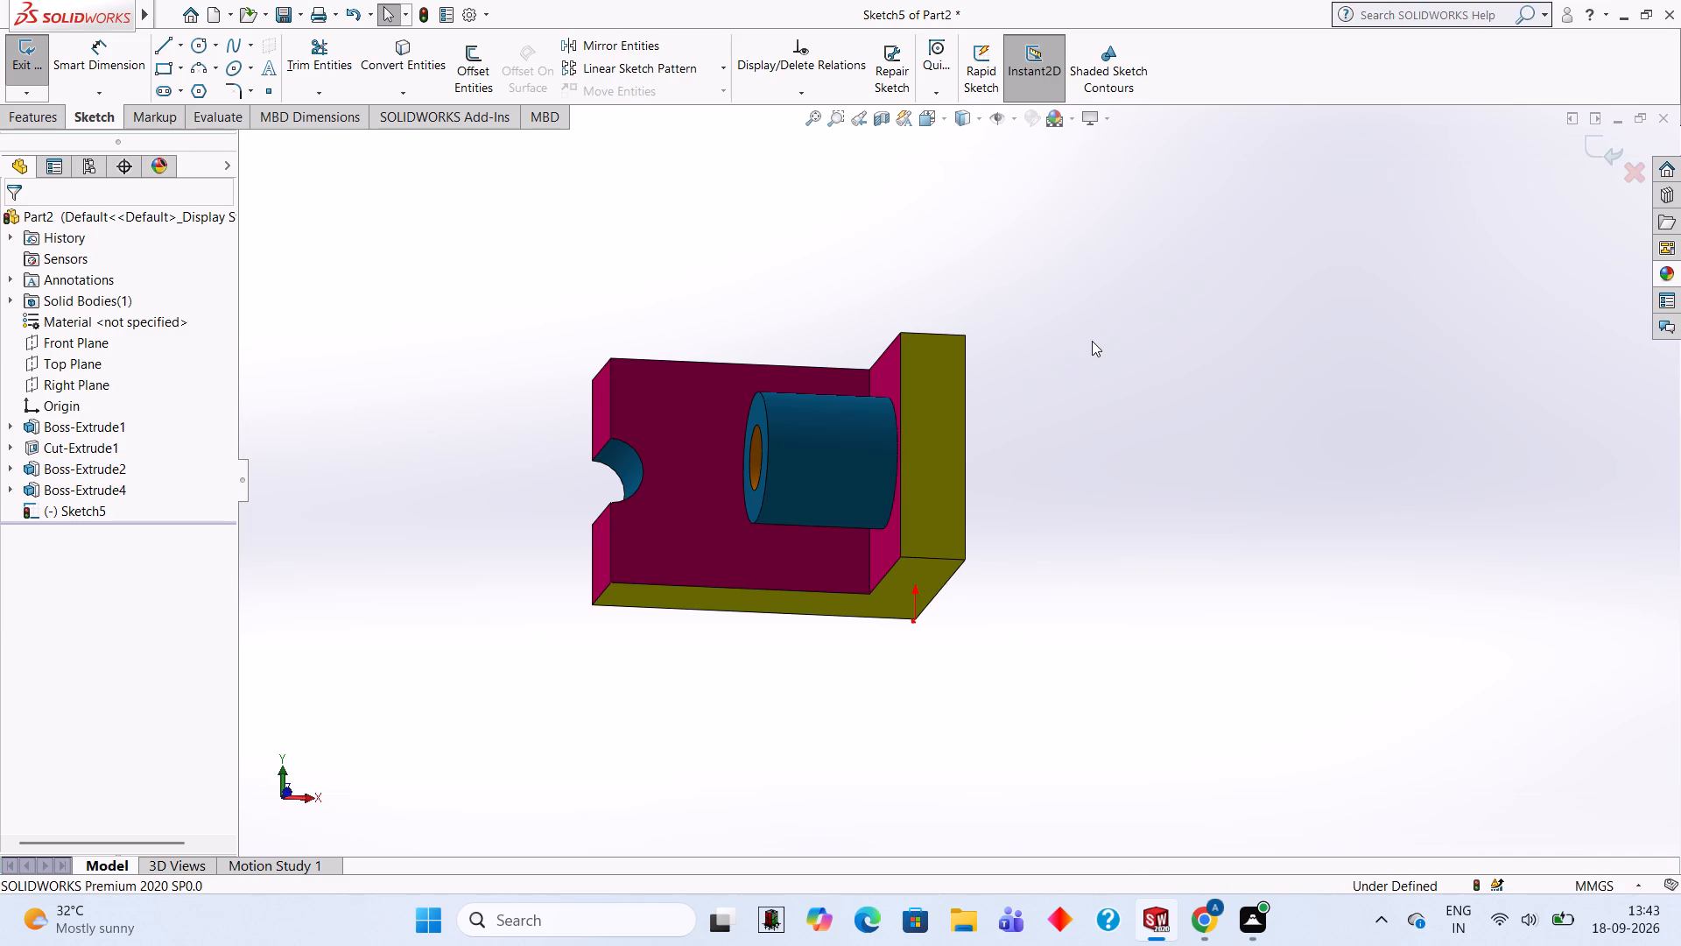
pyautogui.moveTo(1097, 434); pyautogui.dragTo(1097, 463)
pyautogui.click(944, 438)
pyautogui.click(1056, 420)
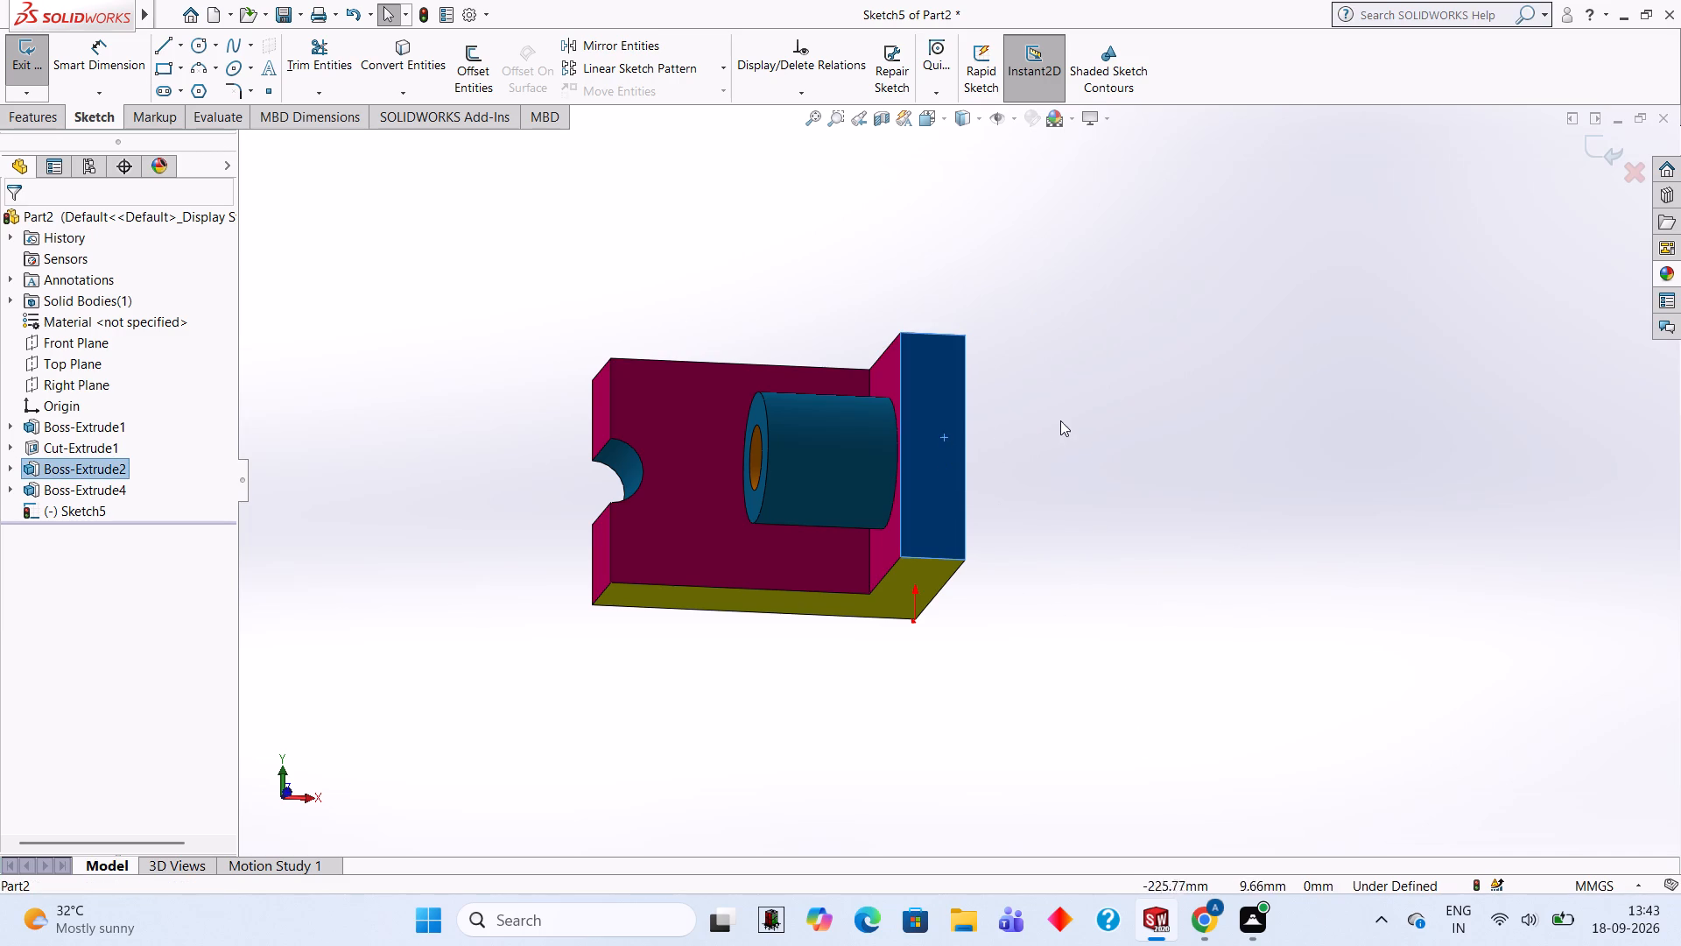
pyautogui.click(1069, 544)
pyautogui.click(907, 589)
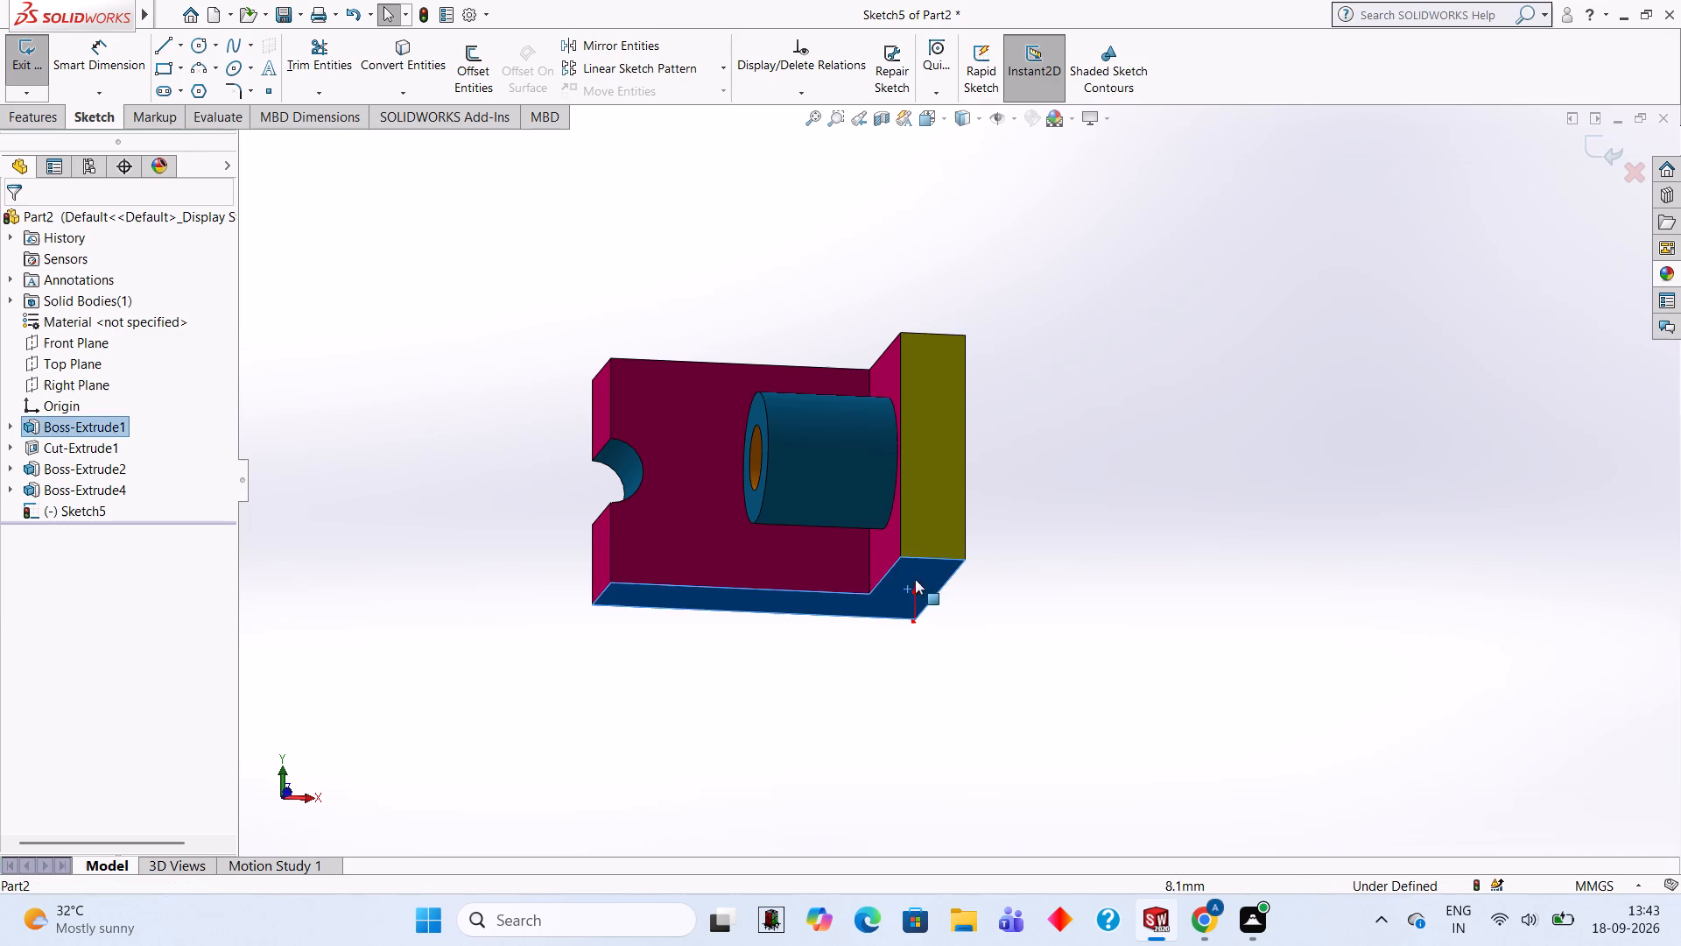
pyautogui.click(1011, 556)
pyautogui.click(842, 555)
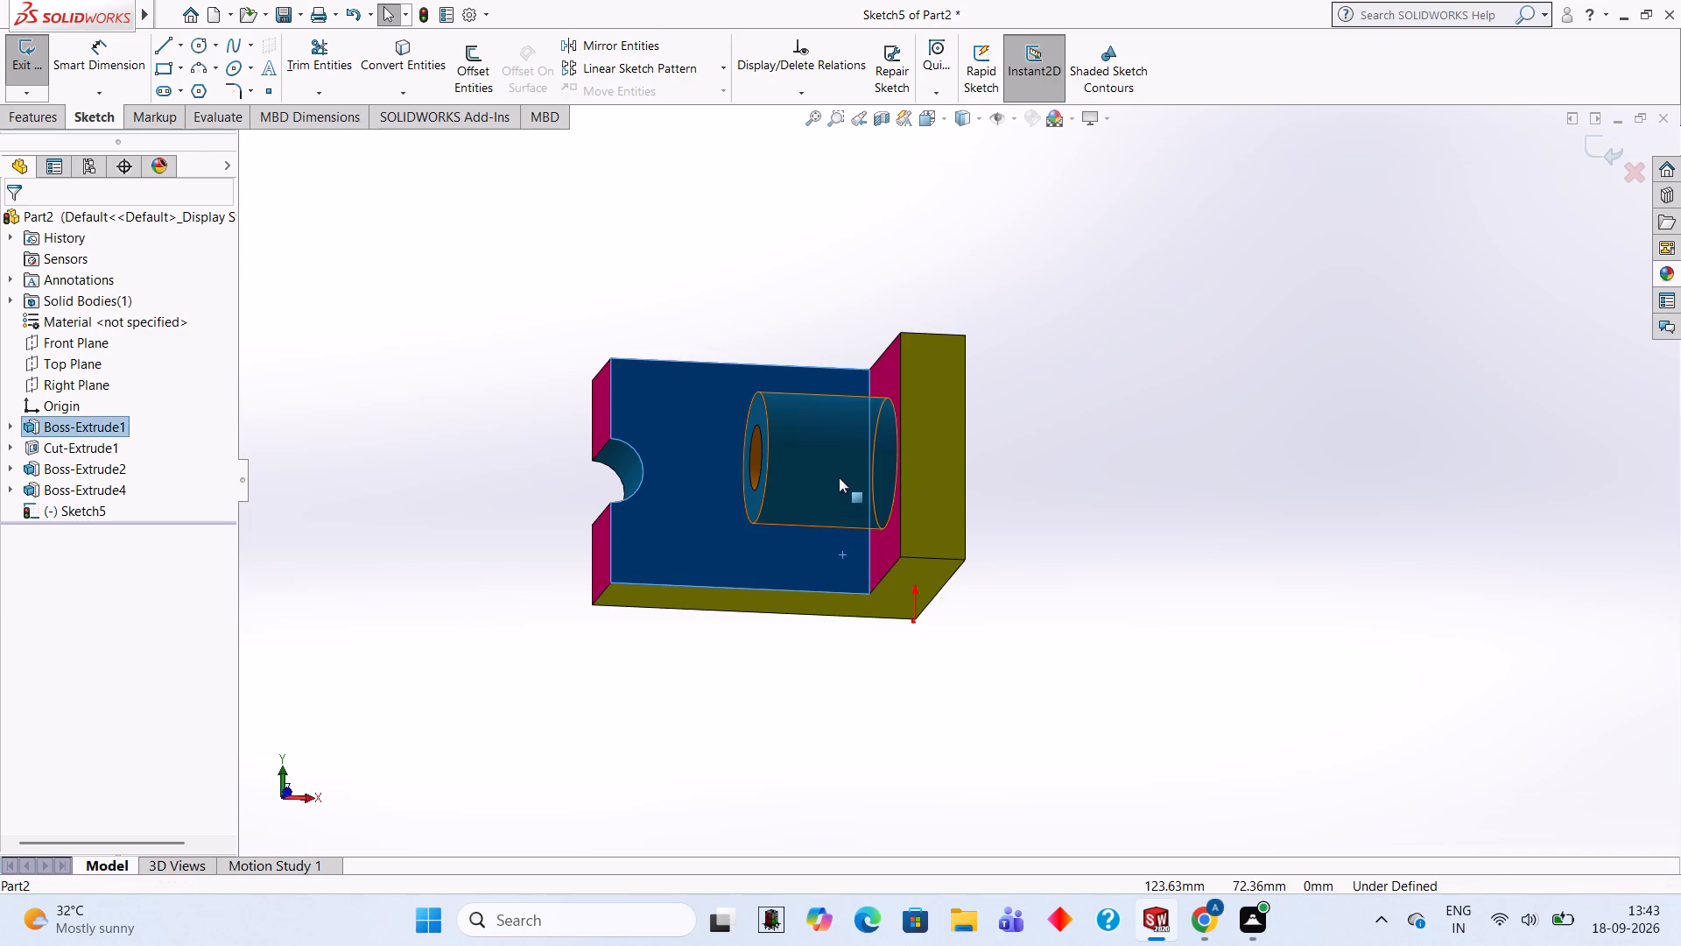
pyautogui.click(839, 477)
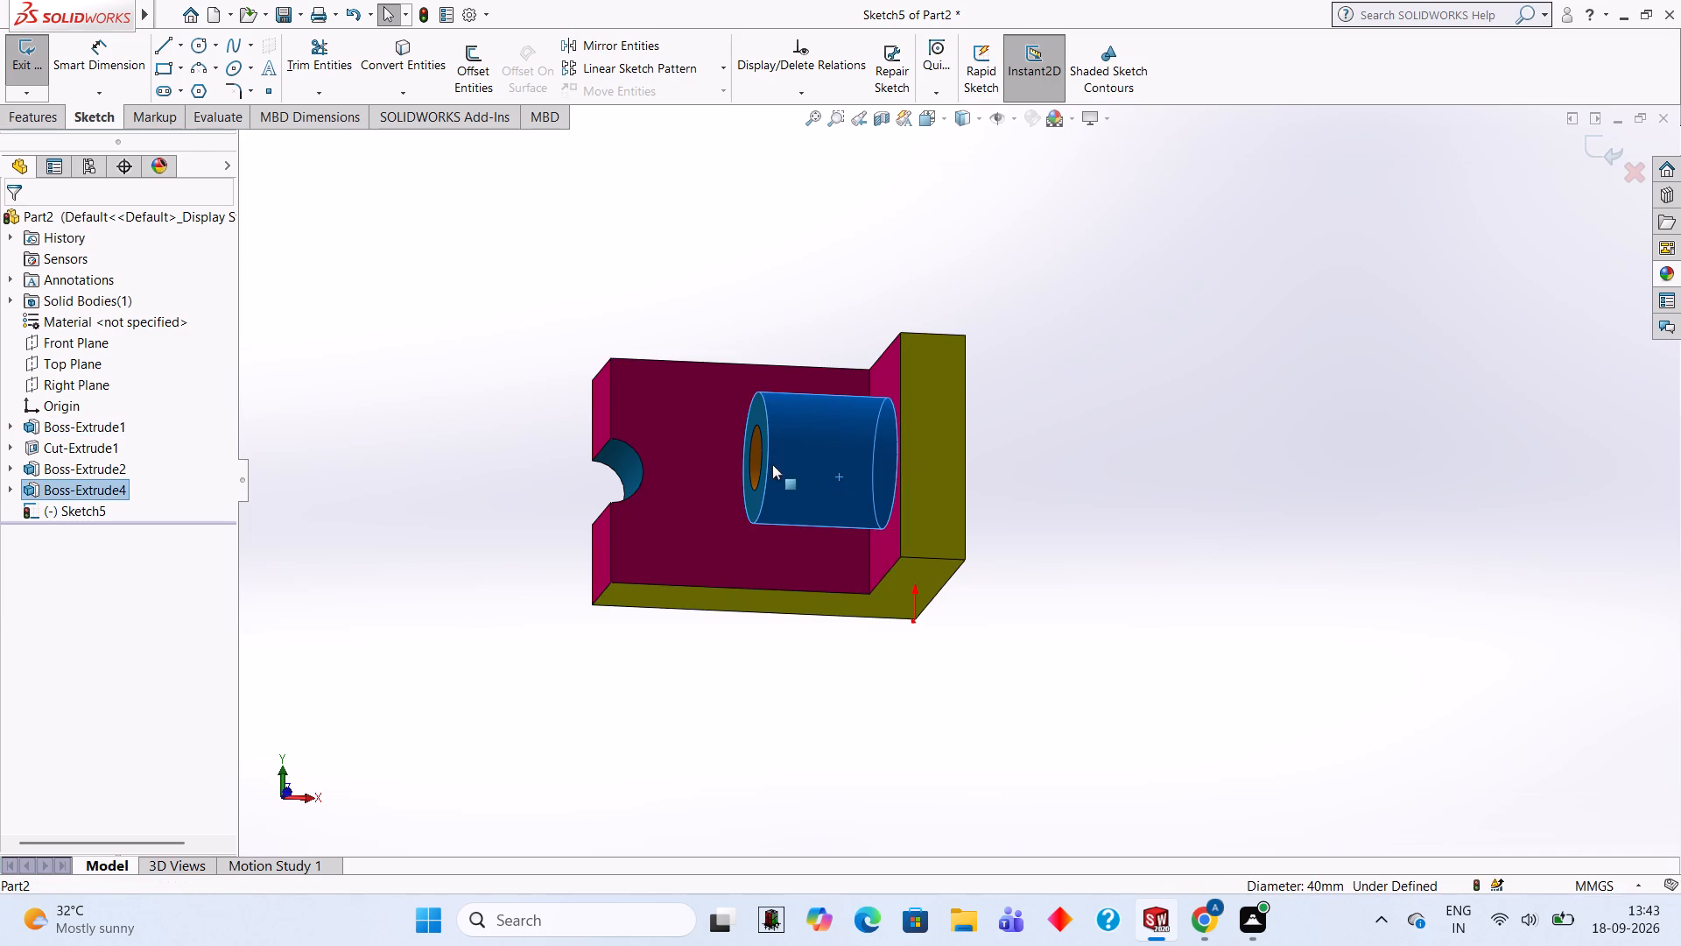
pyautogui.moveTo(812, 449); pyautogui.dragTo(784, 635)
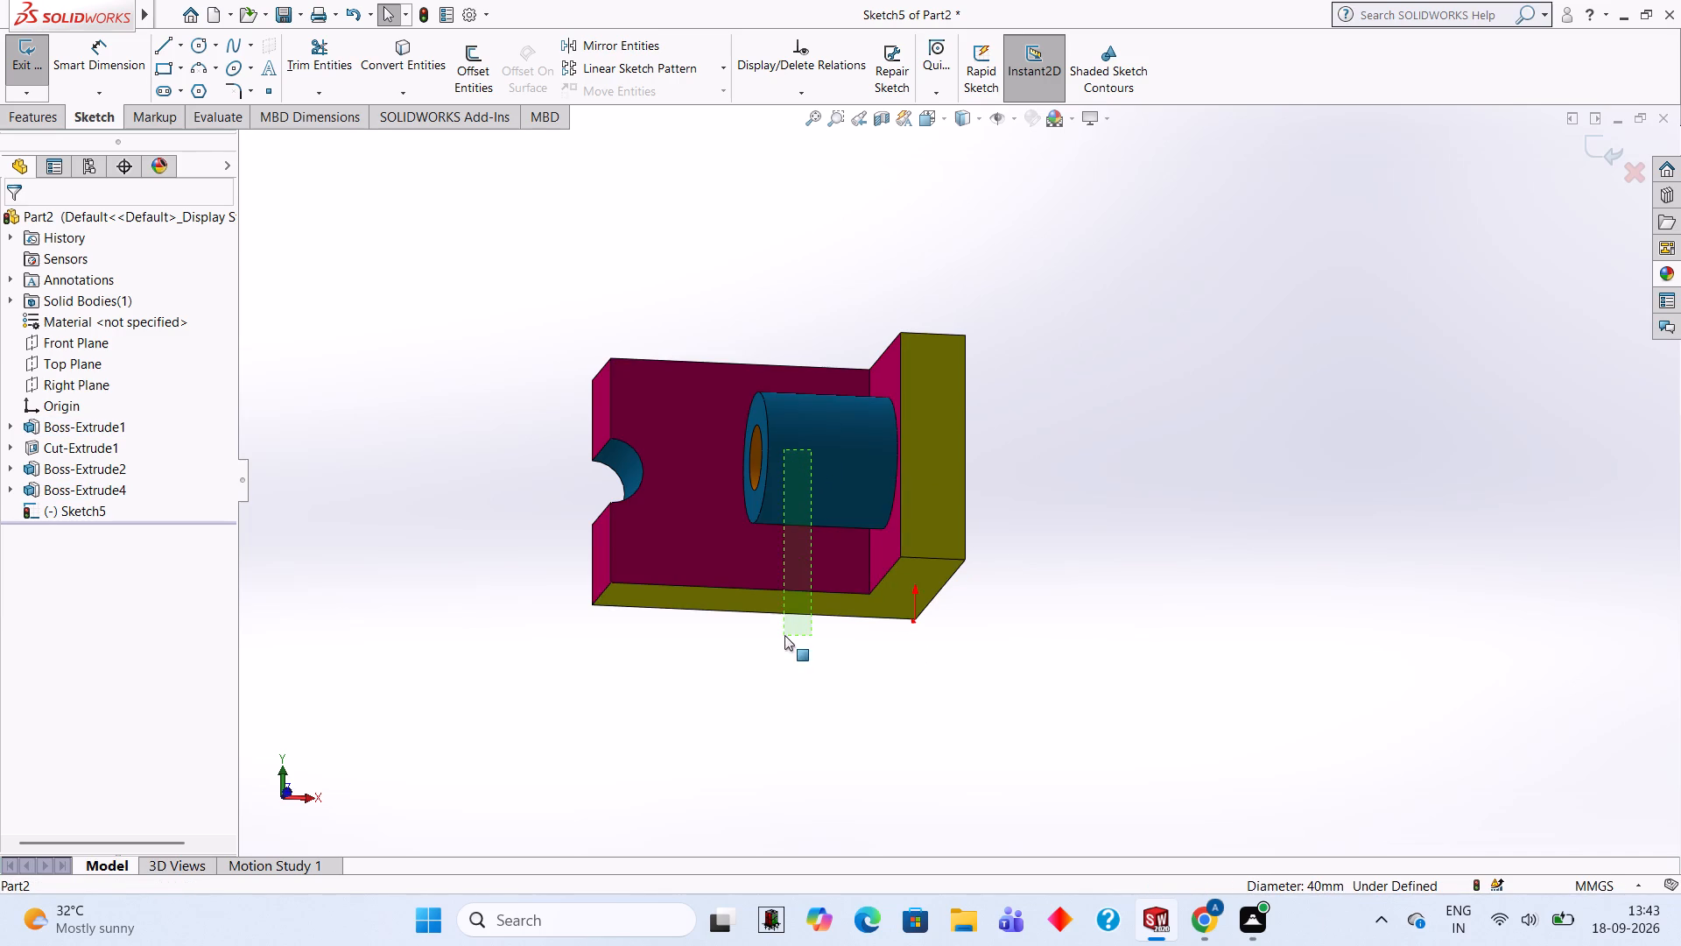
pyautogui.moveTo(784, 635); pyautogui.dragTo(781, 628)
# Exit the open Sketch5 without adding any geometry.
pyautogui.click(1086, 420)
pyautogui.moveTo(1086, 421); pyautogui.dragTo(953, 686)
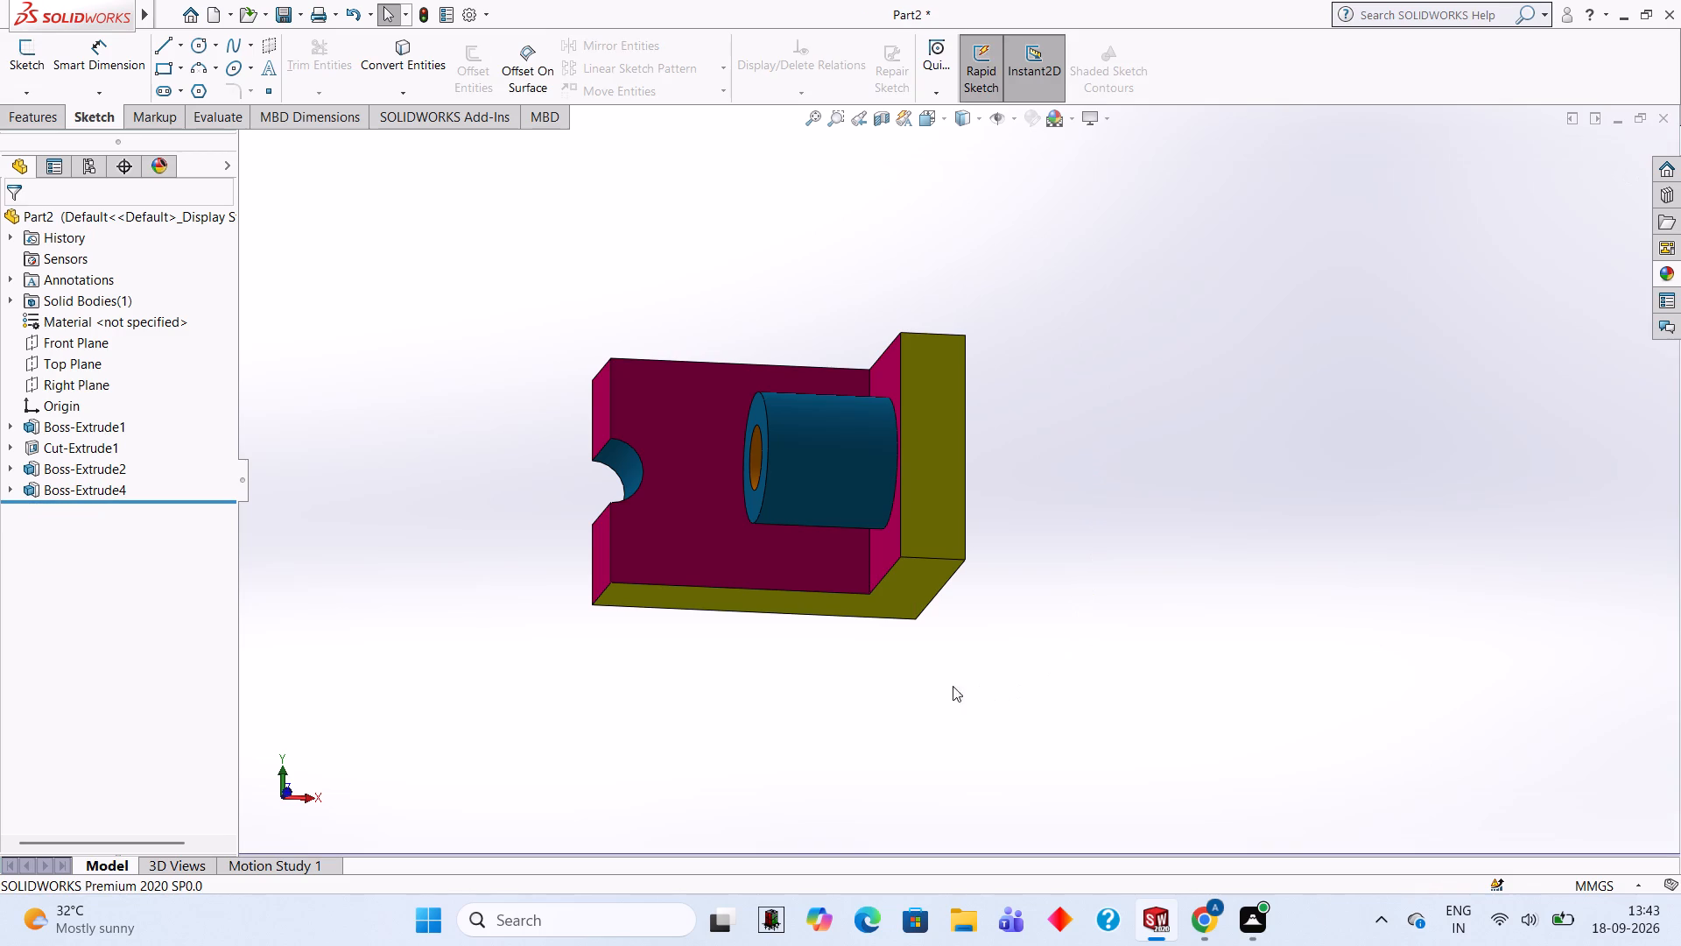
pyautogui.moveTo(953, 686); pyautogui.dragTo(895, 678)
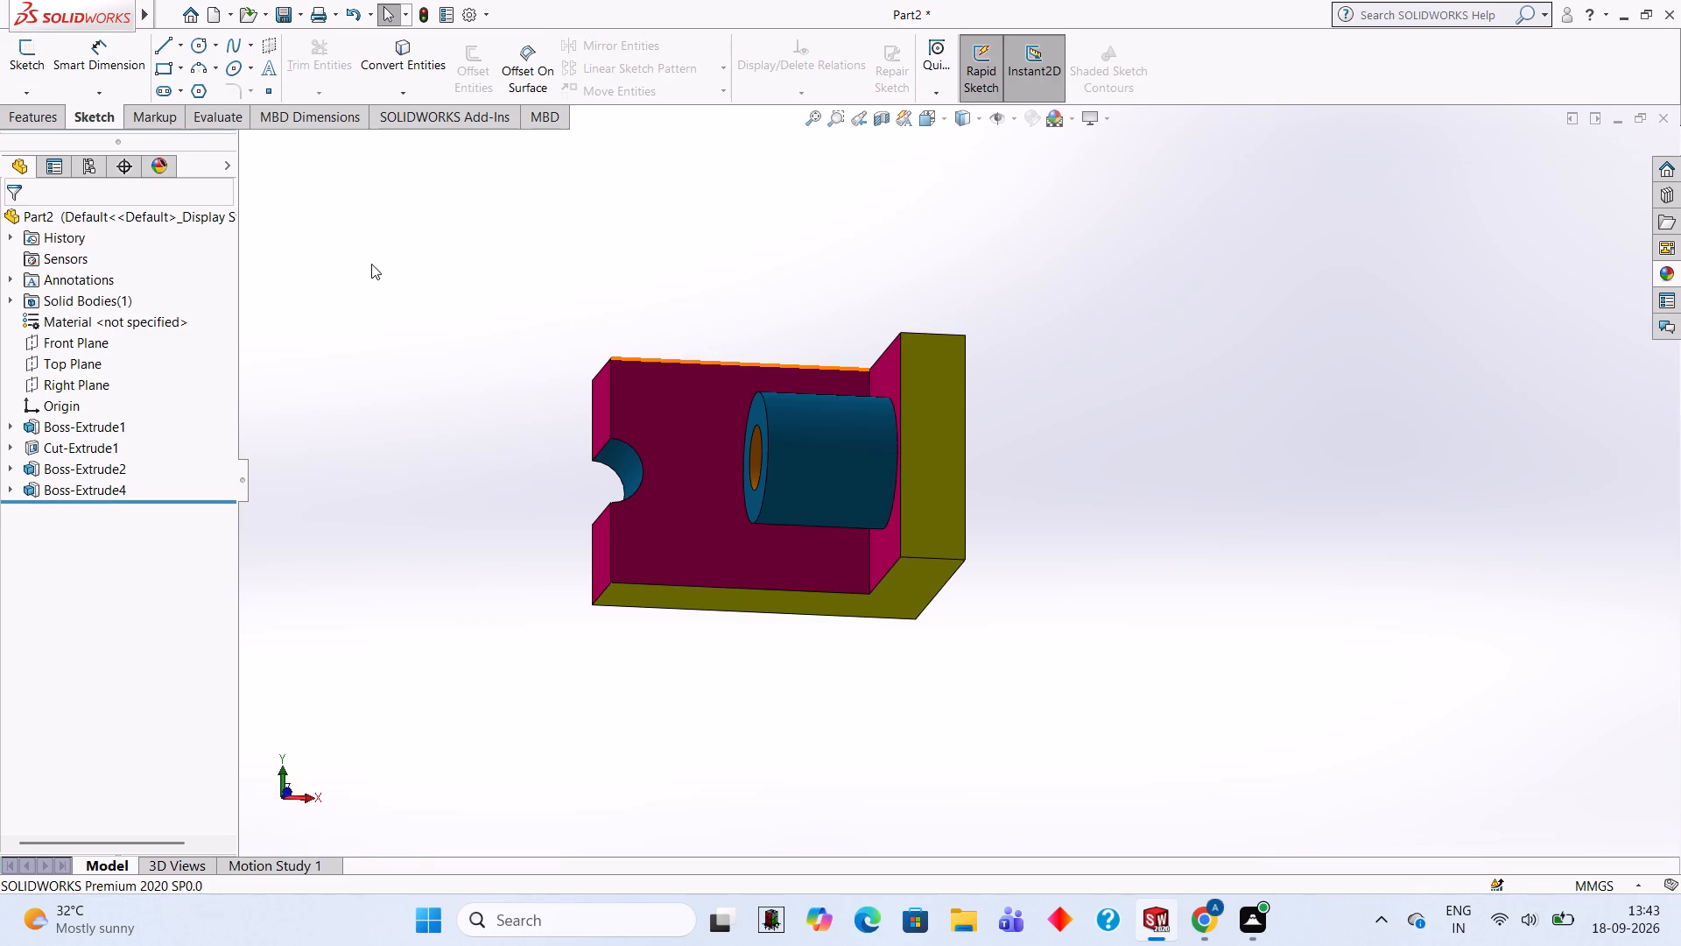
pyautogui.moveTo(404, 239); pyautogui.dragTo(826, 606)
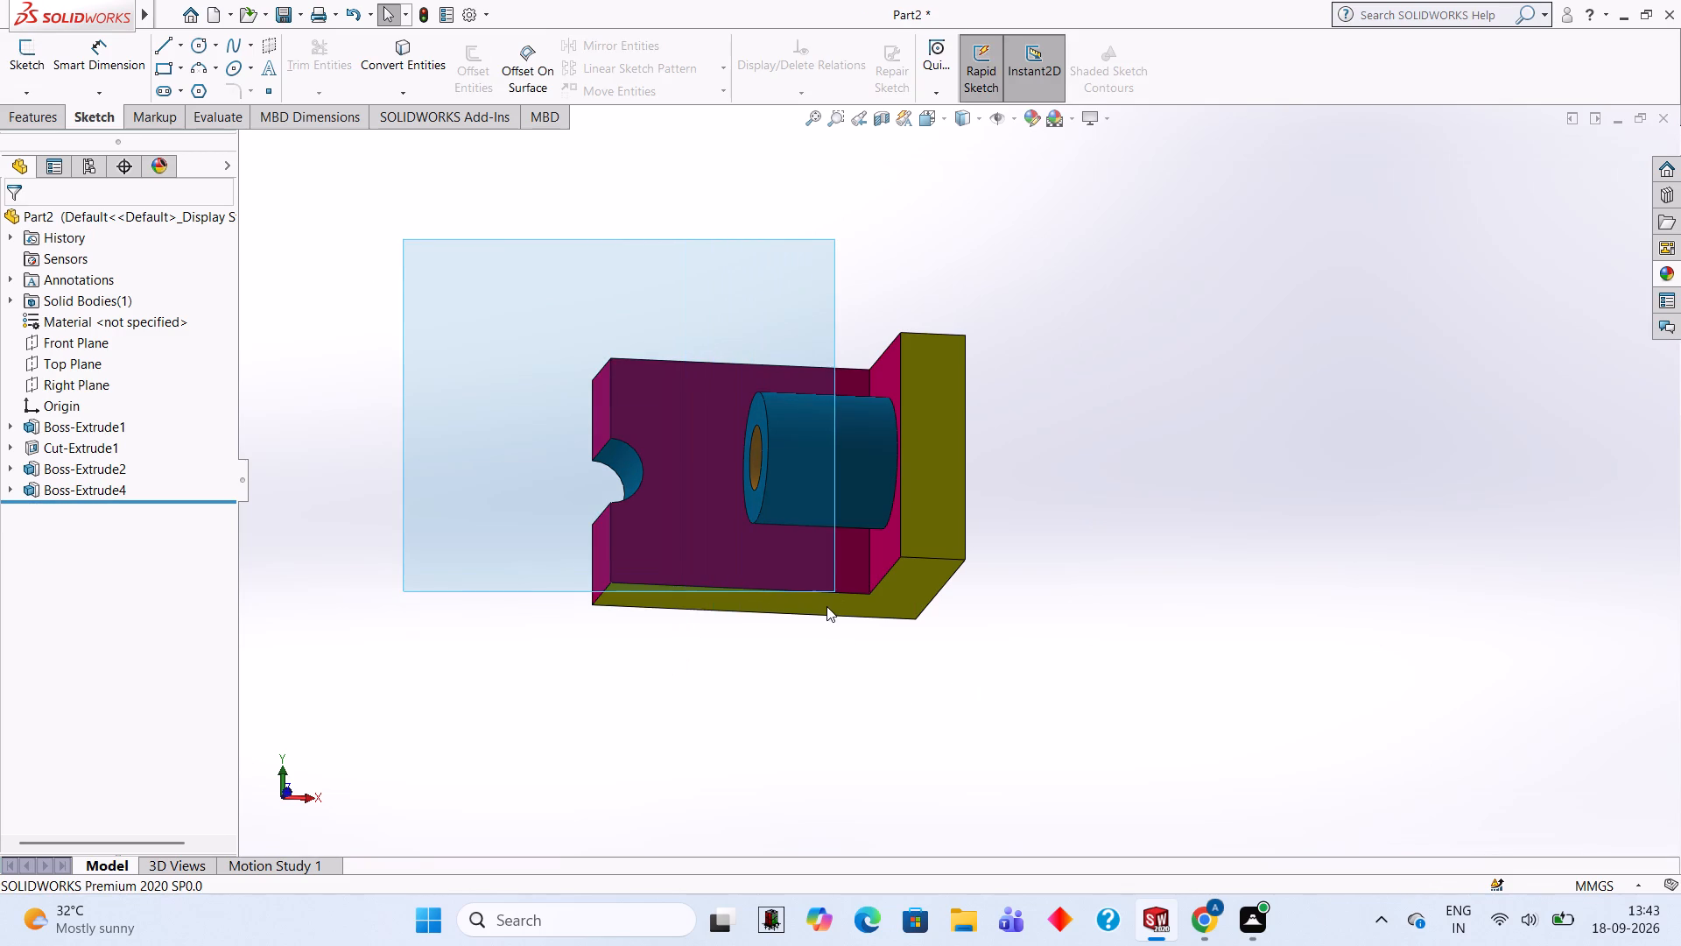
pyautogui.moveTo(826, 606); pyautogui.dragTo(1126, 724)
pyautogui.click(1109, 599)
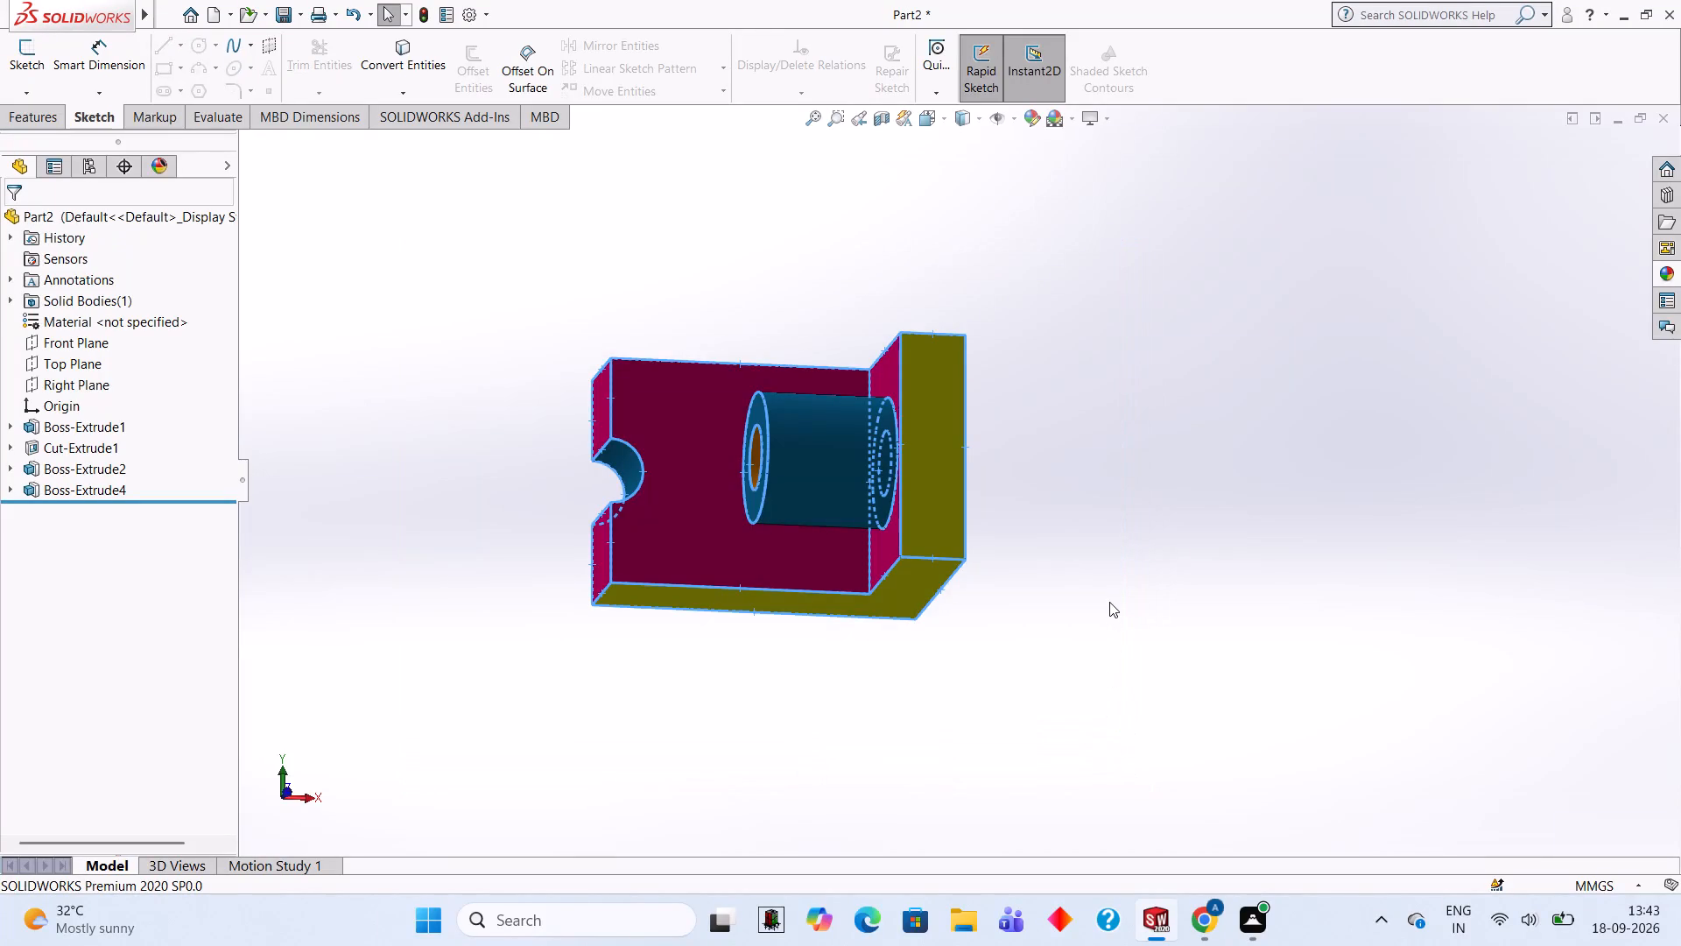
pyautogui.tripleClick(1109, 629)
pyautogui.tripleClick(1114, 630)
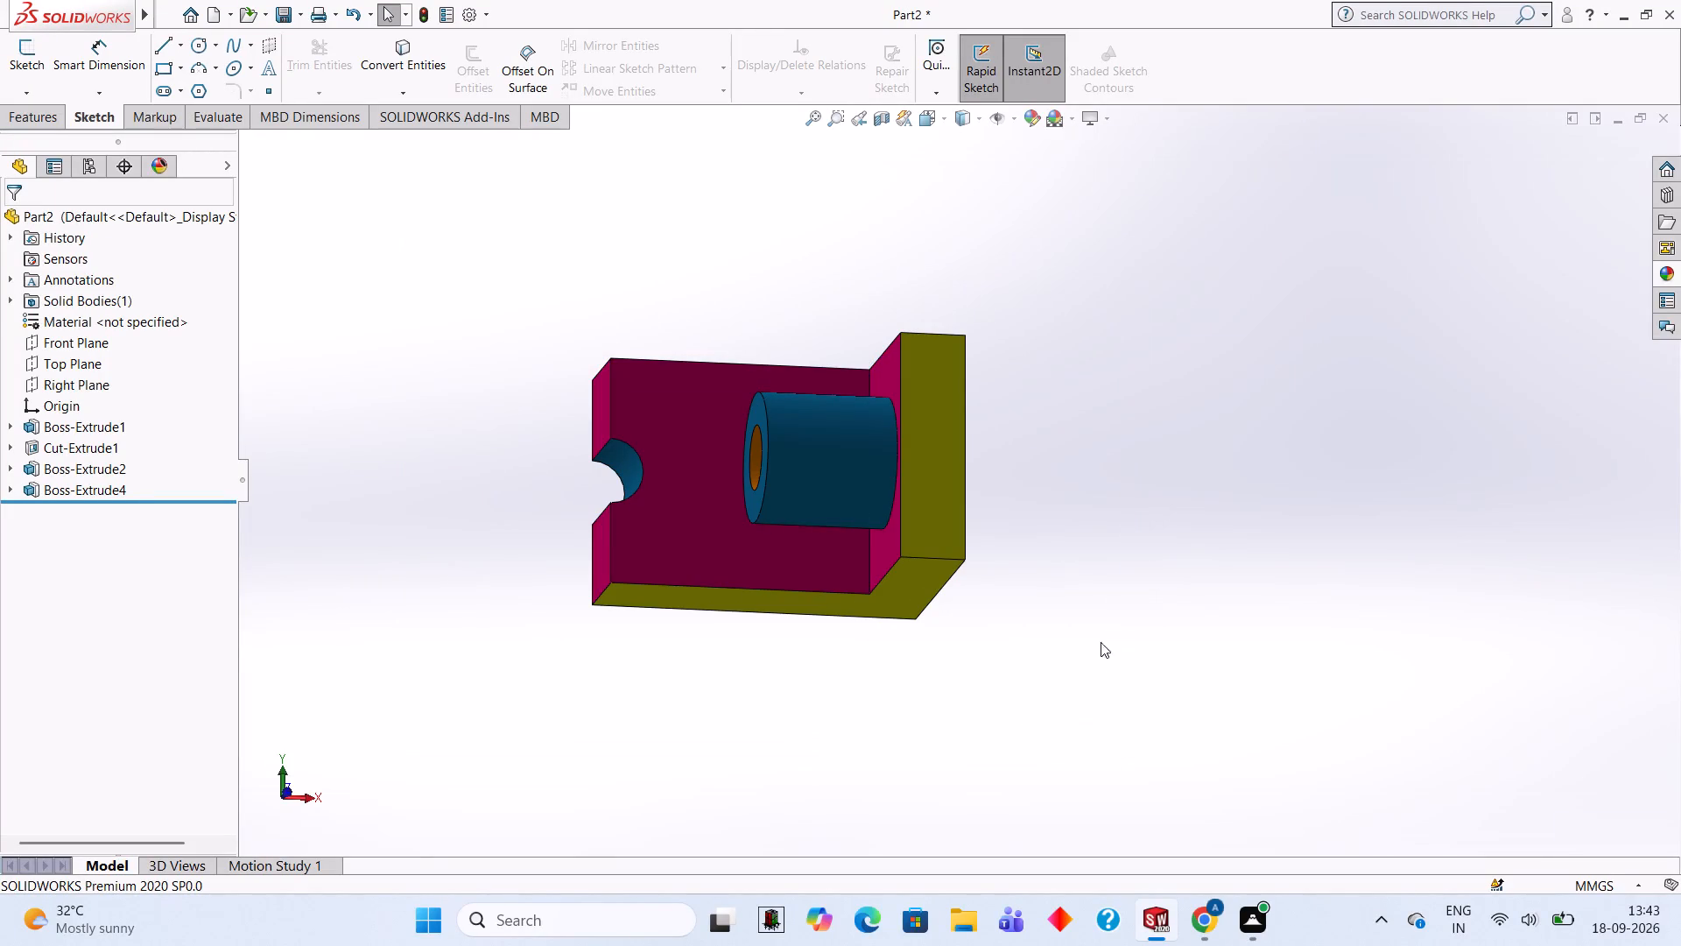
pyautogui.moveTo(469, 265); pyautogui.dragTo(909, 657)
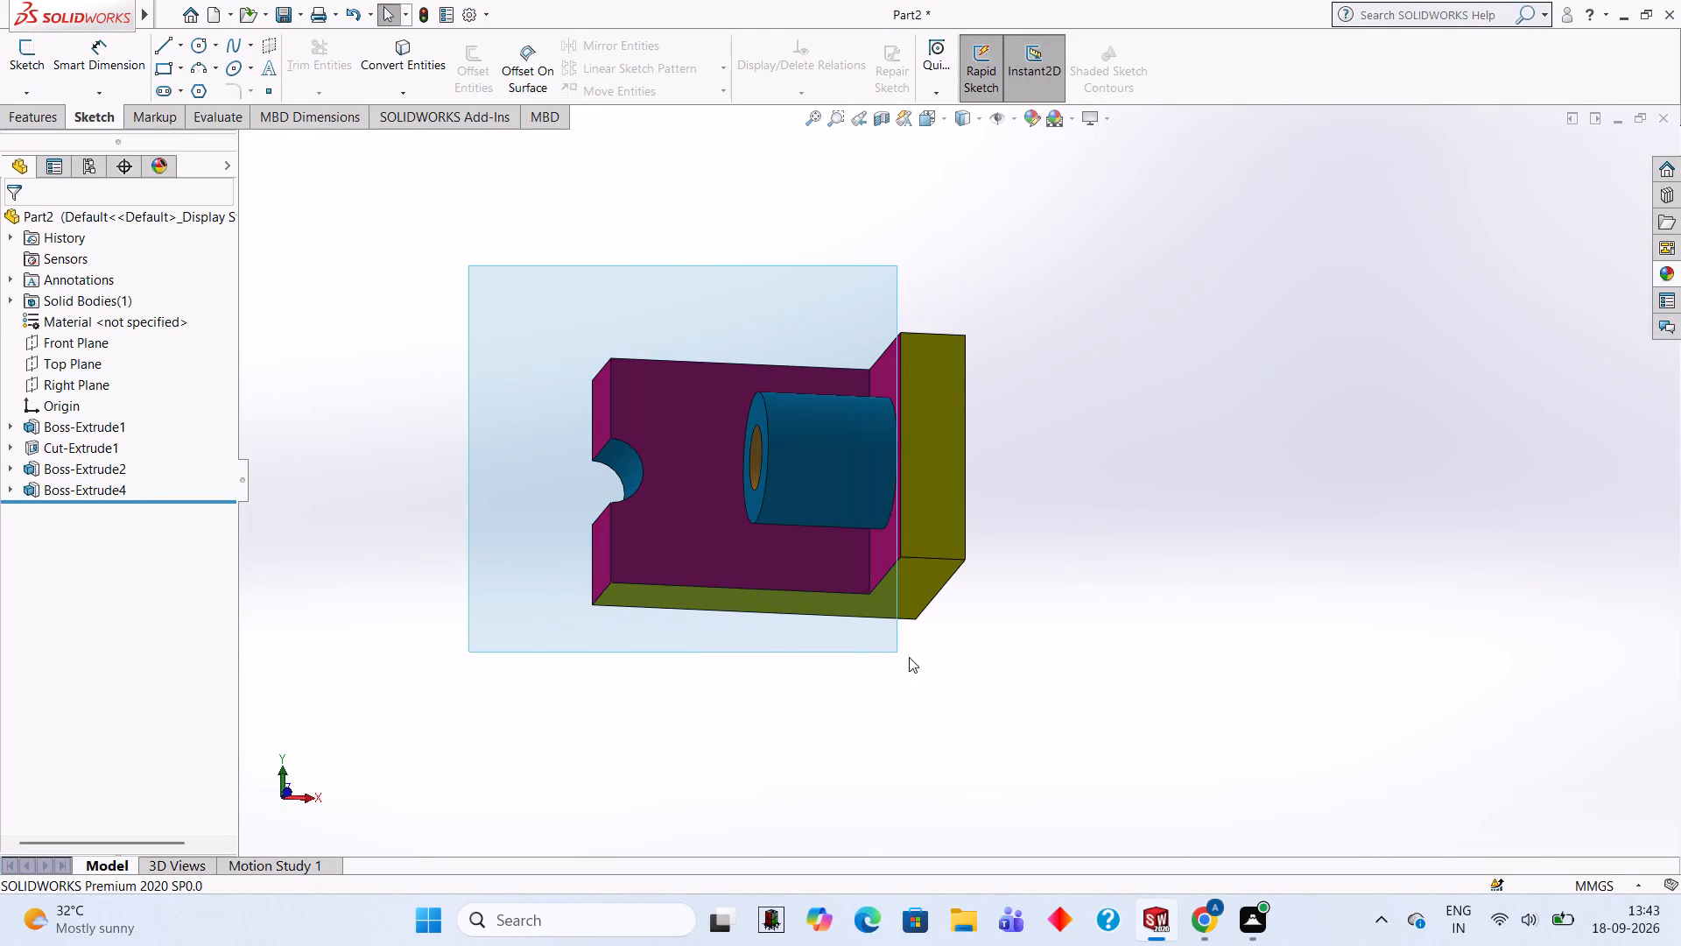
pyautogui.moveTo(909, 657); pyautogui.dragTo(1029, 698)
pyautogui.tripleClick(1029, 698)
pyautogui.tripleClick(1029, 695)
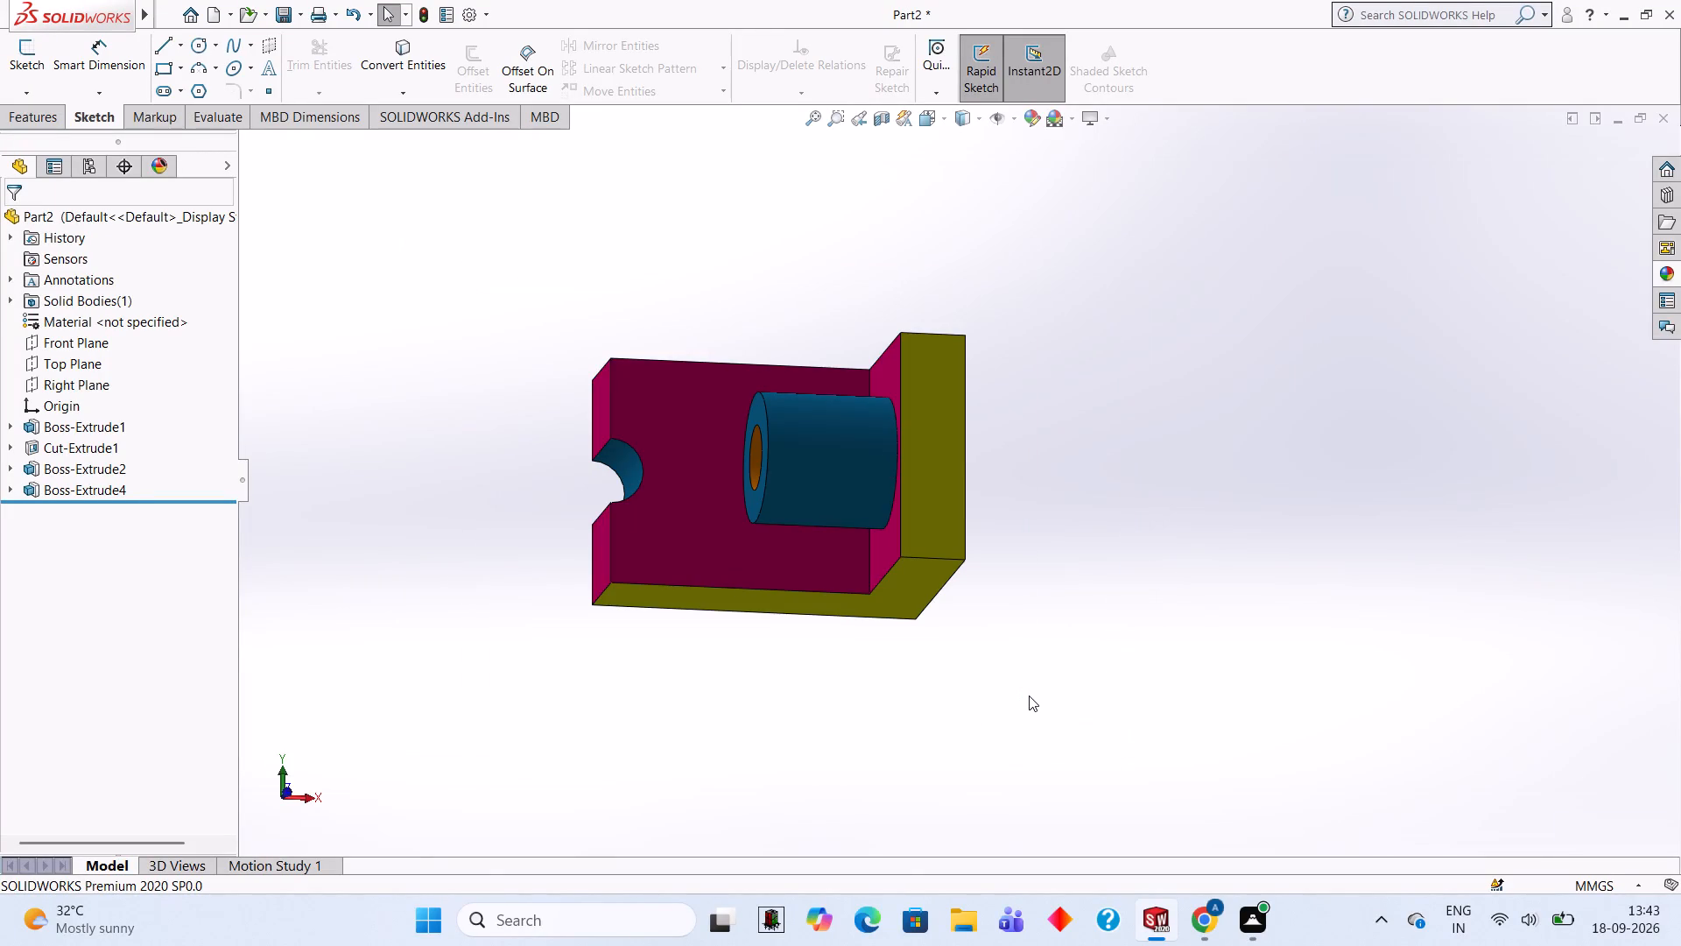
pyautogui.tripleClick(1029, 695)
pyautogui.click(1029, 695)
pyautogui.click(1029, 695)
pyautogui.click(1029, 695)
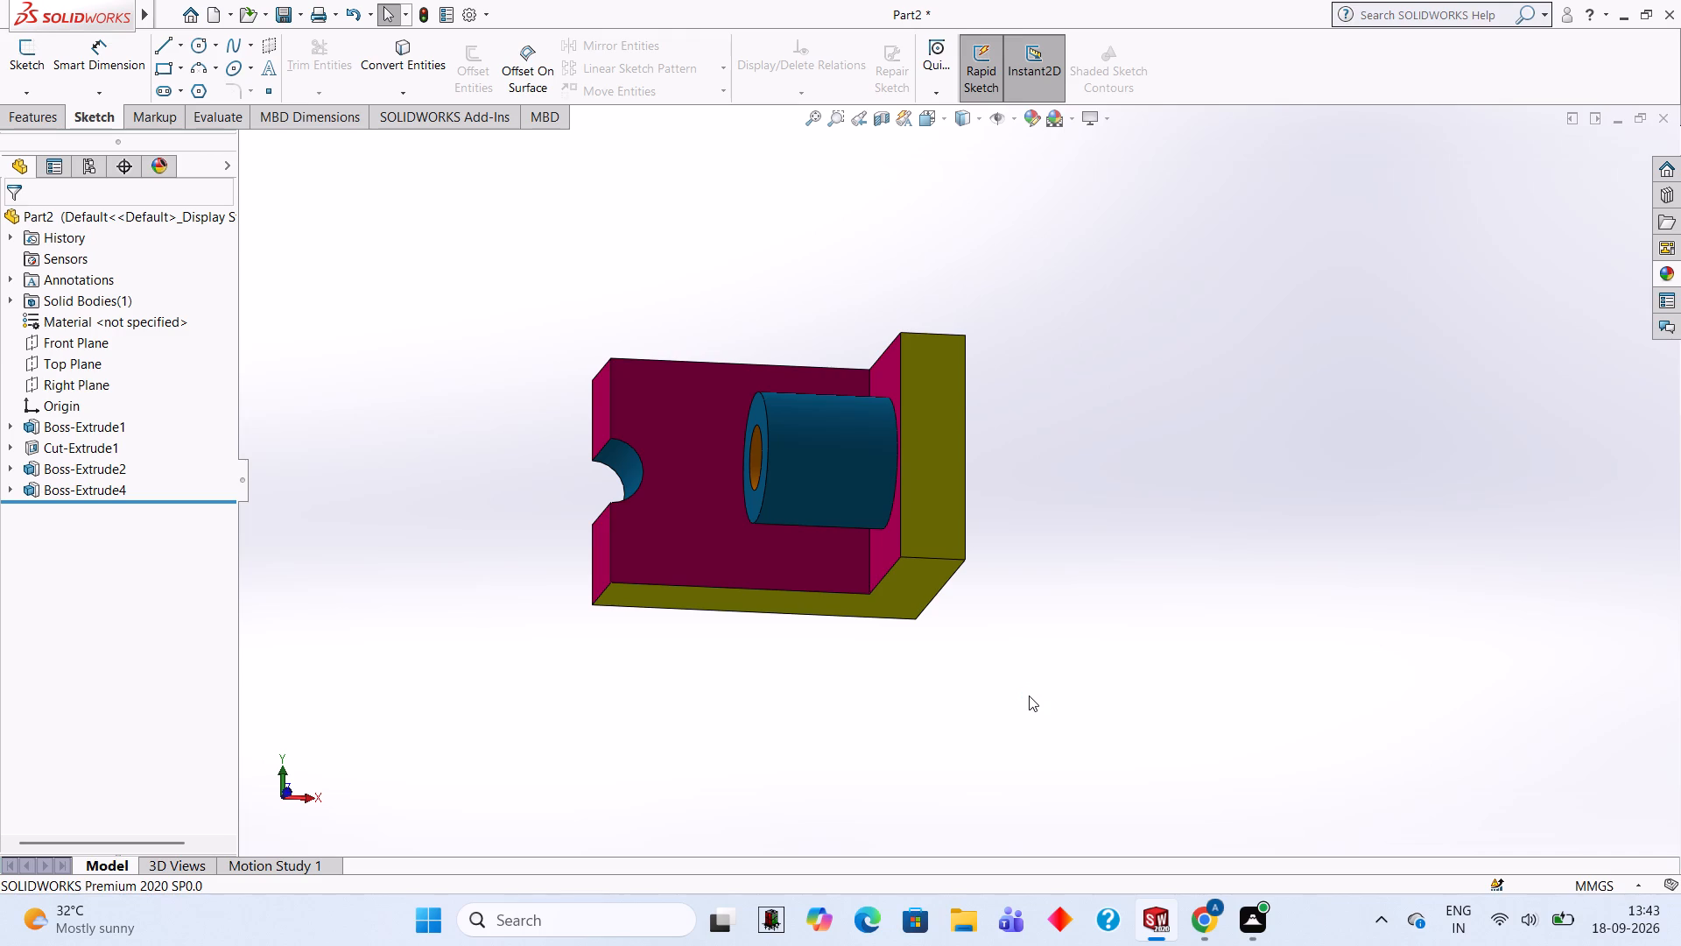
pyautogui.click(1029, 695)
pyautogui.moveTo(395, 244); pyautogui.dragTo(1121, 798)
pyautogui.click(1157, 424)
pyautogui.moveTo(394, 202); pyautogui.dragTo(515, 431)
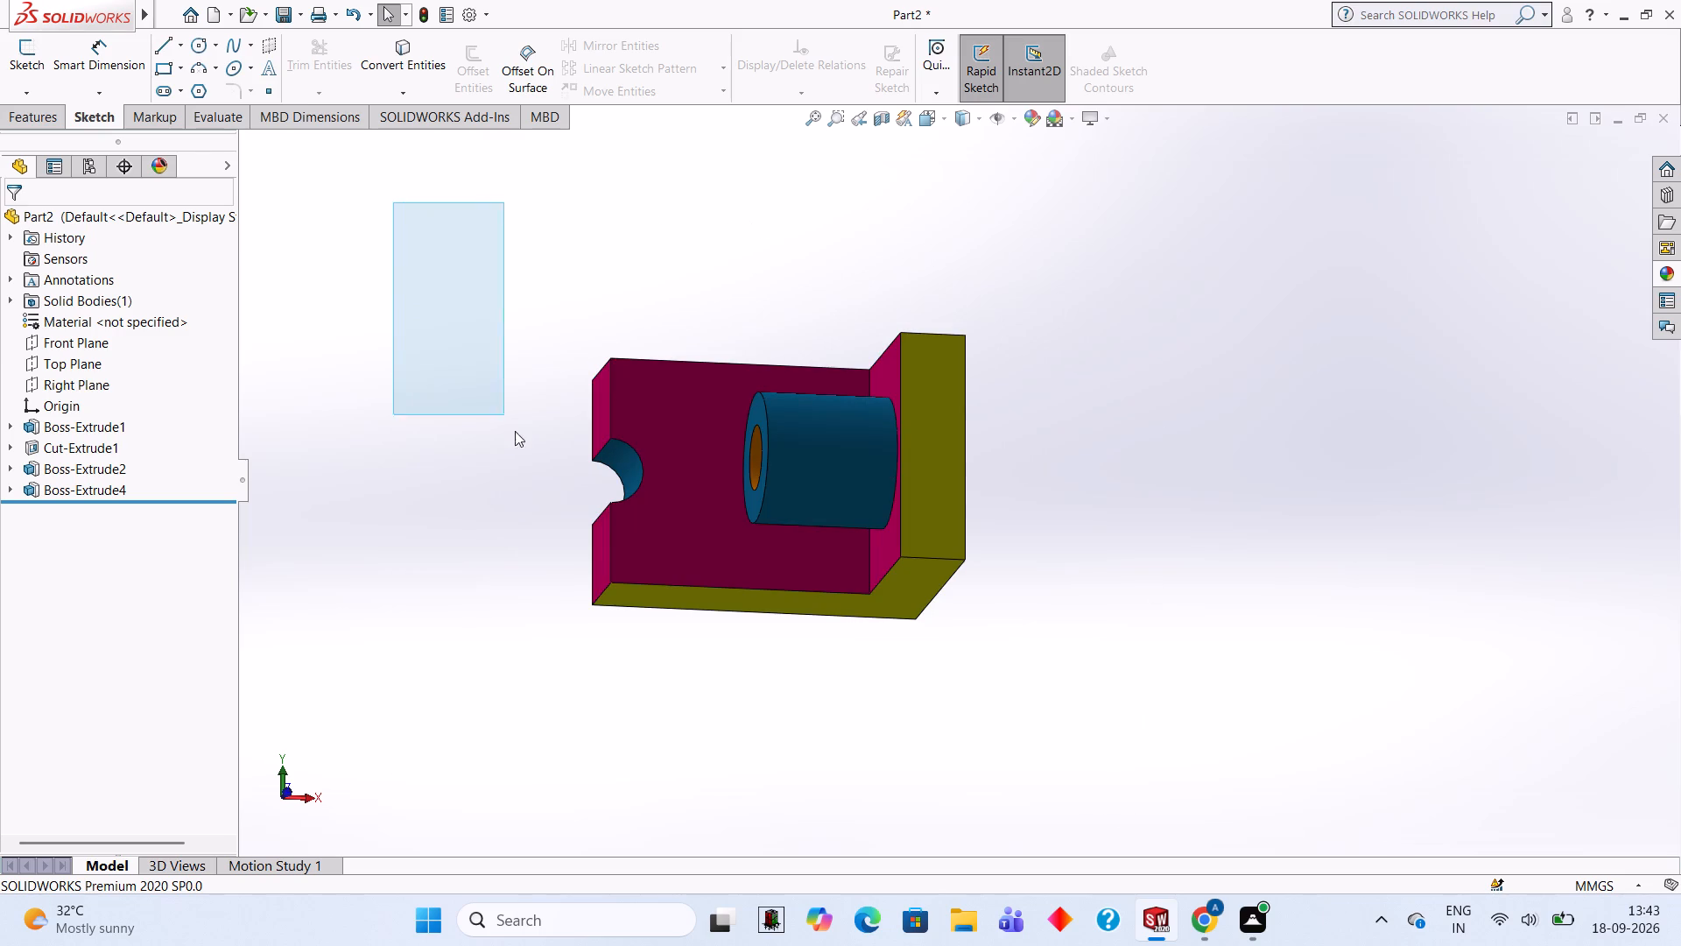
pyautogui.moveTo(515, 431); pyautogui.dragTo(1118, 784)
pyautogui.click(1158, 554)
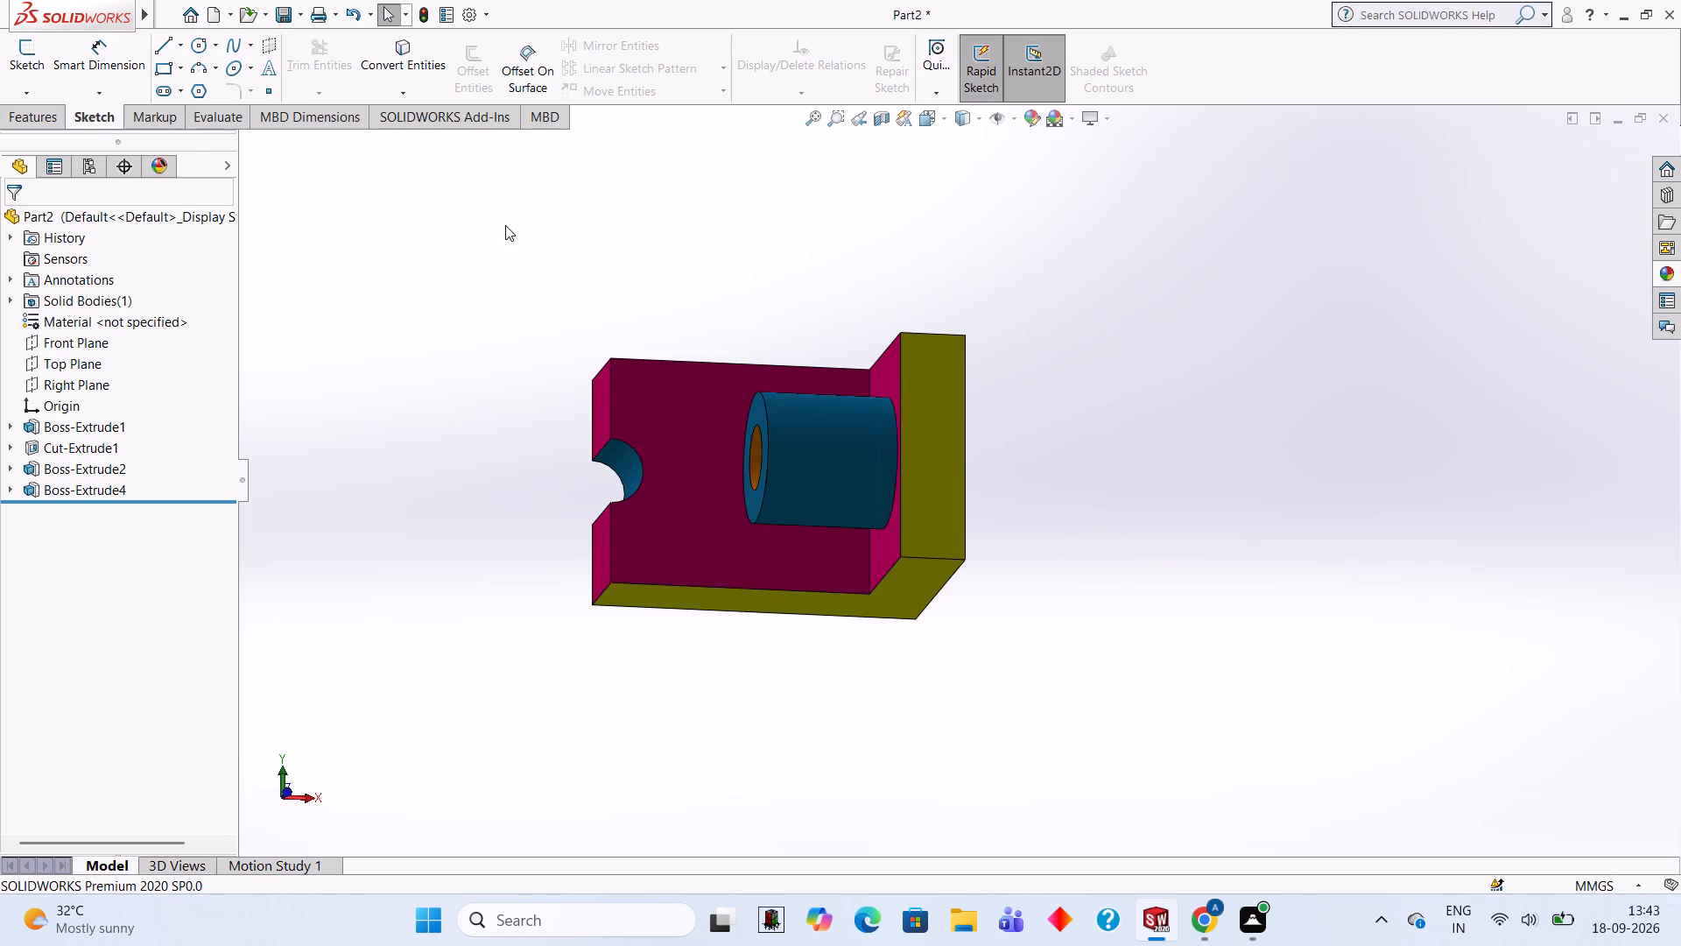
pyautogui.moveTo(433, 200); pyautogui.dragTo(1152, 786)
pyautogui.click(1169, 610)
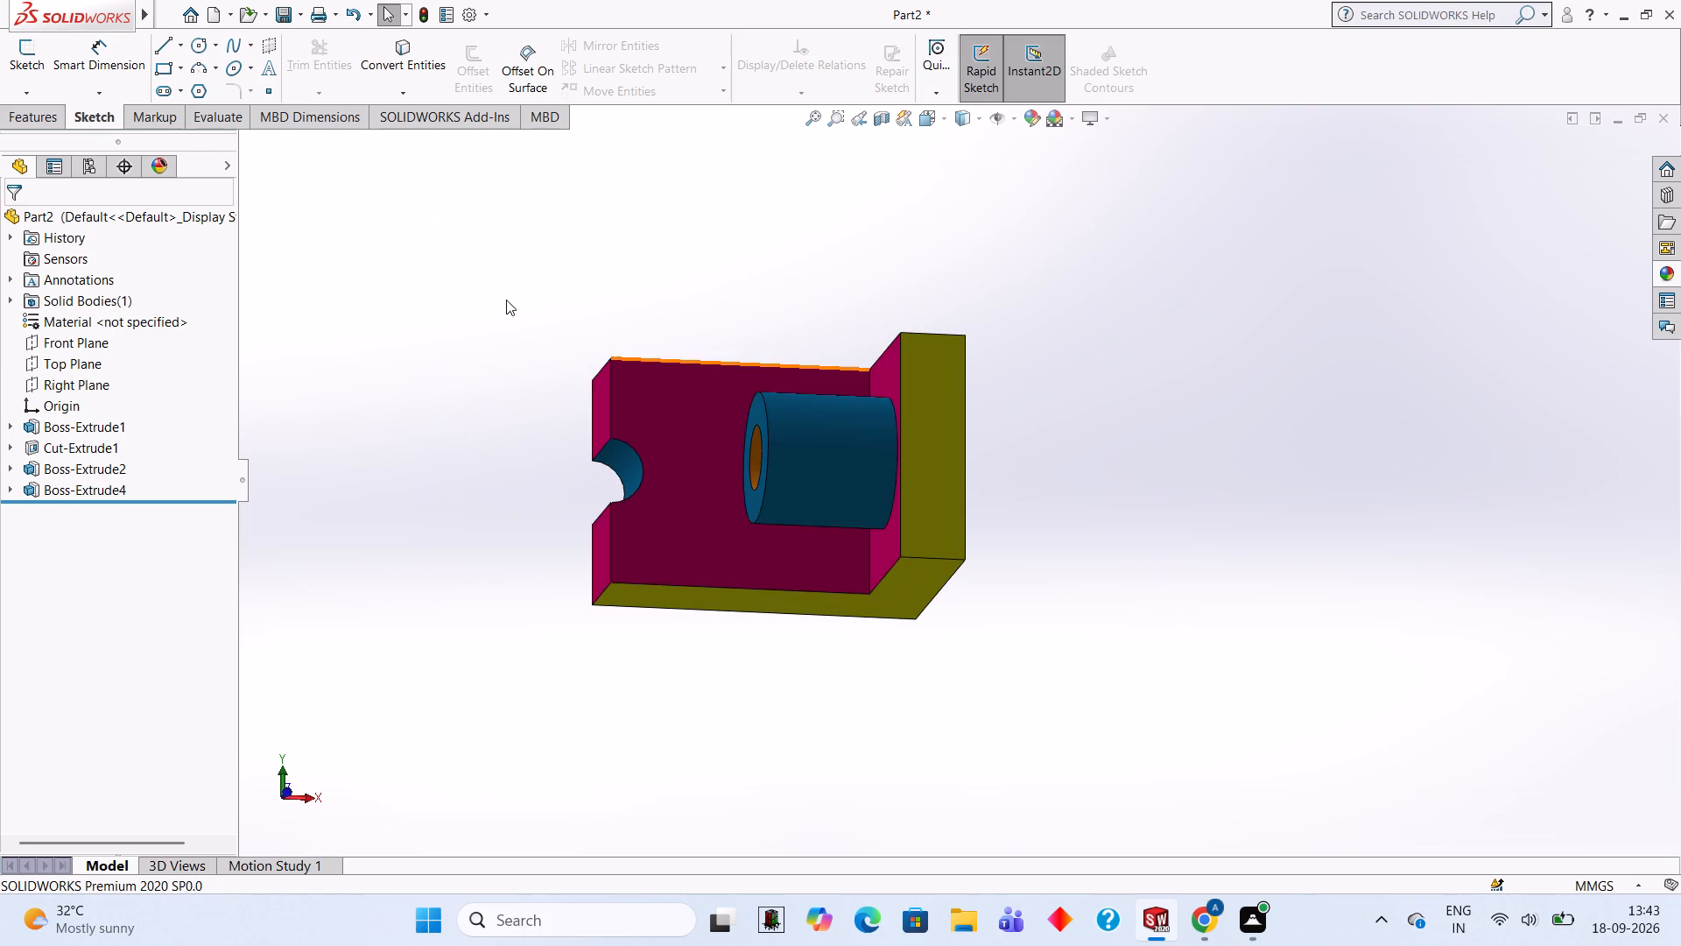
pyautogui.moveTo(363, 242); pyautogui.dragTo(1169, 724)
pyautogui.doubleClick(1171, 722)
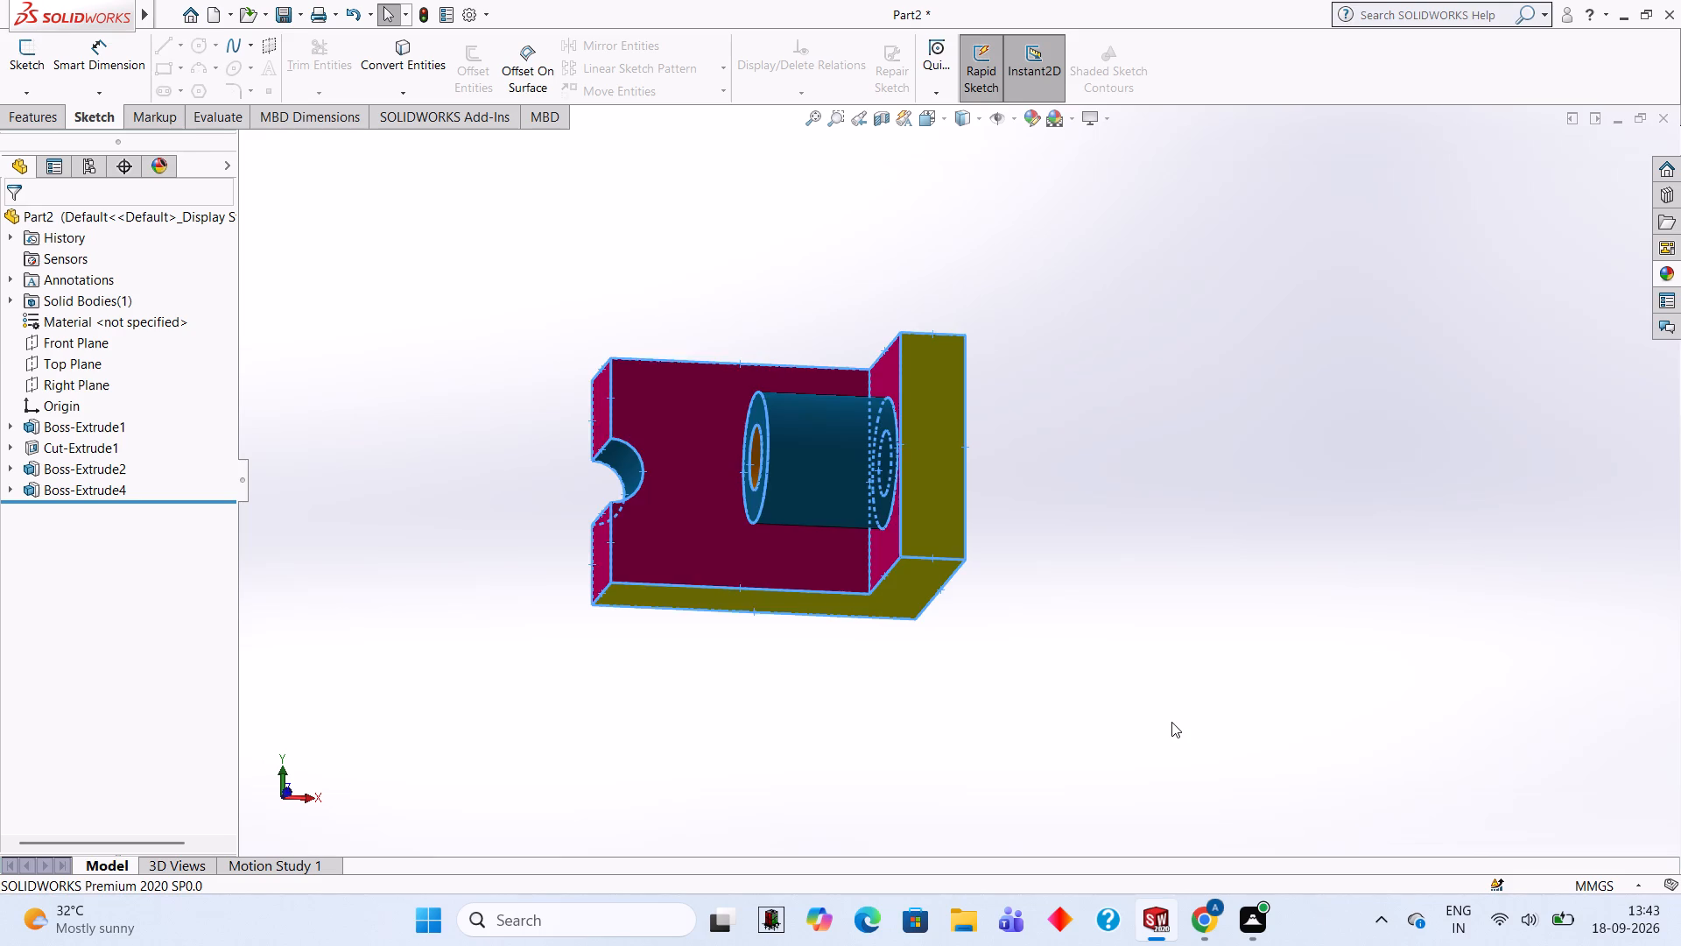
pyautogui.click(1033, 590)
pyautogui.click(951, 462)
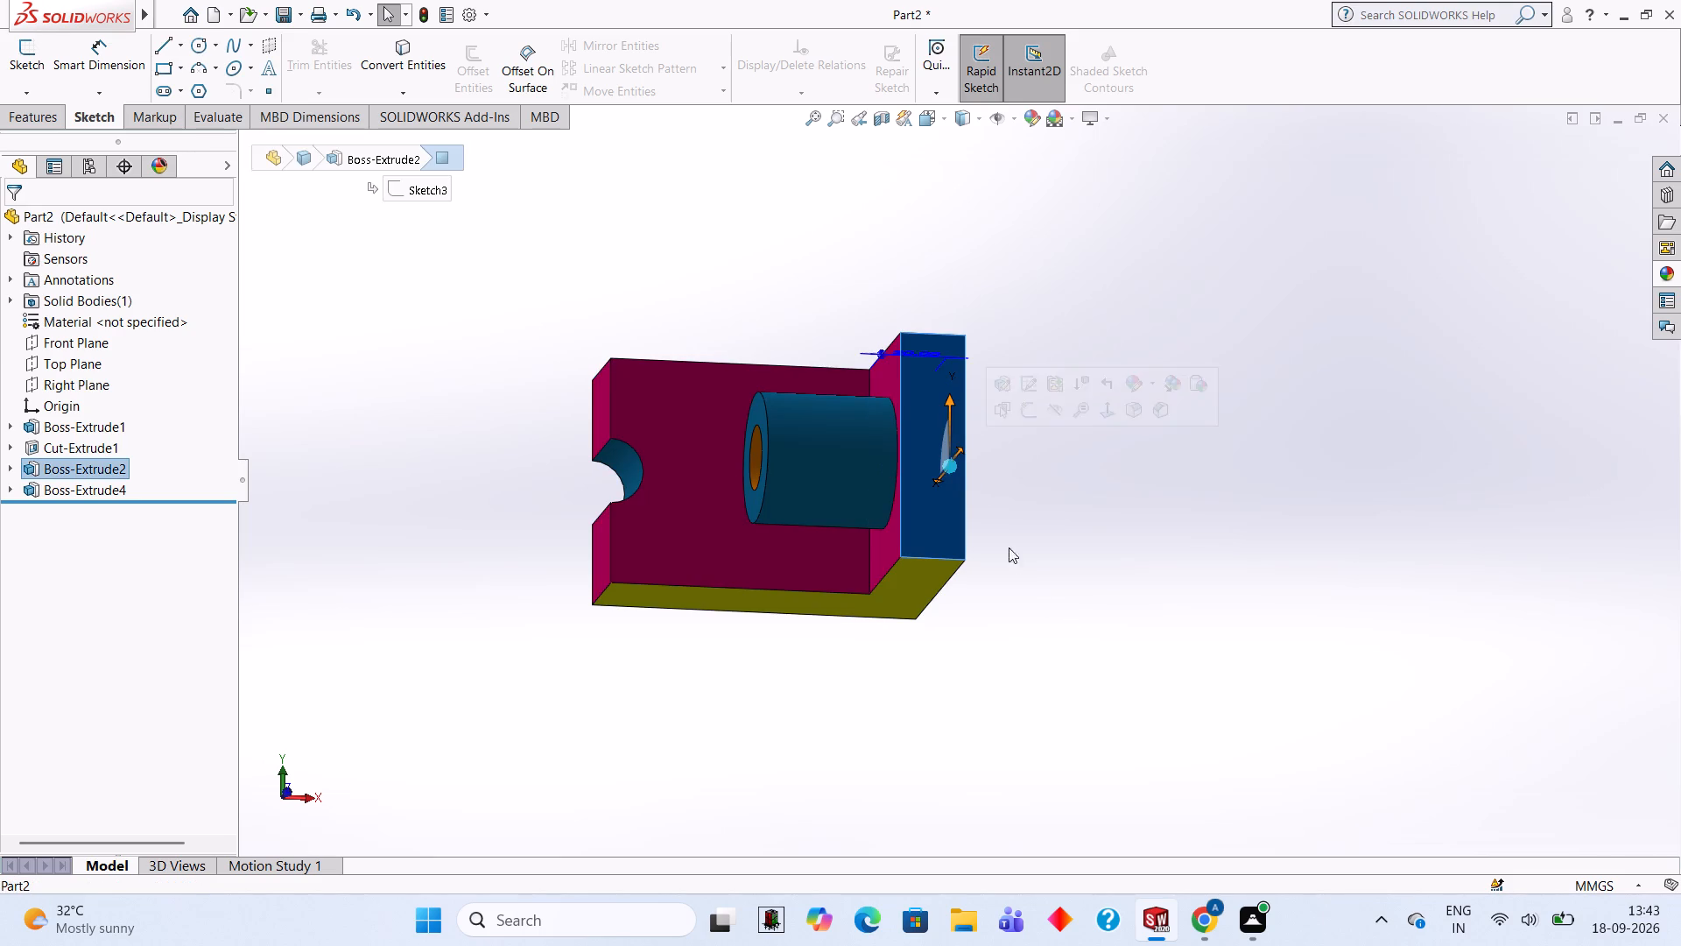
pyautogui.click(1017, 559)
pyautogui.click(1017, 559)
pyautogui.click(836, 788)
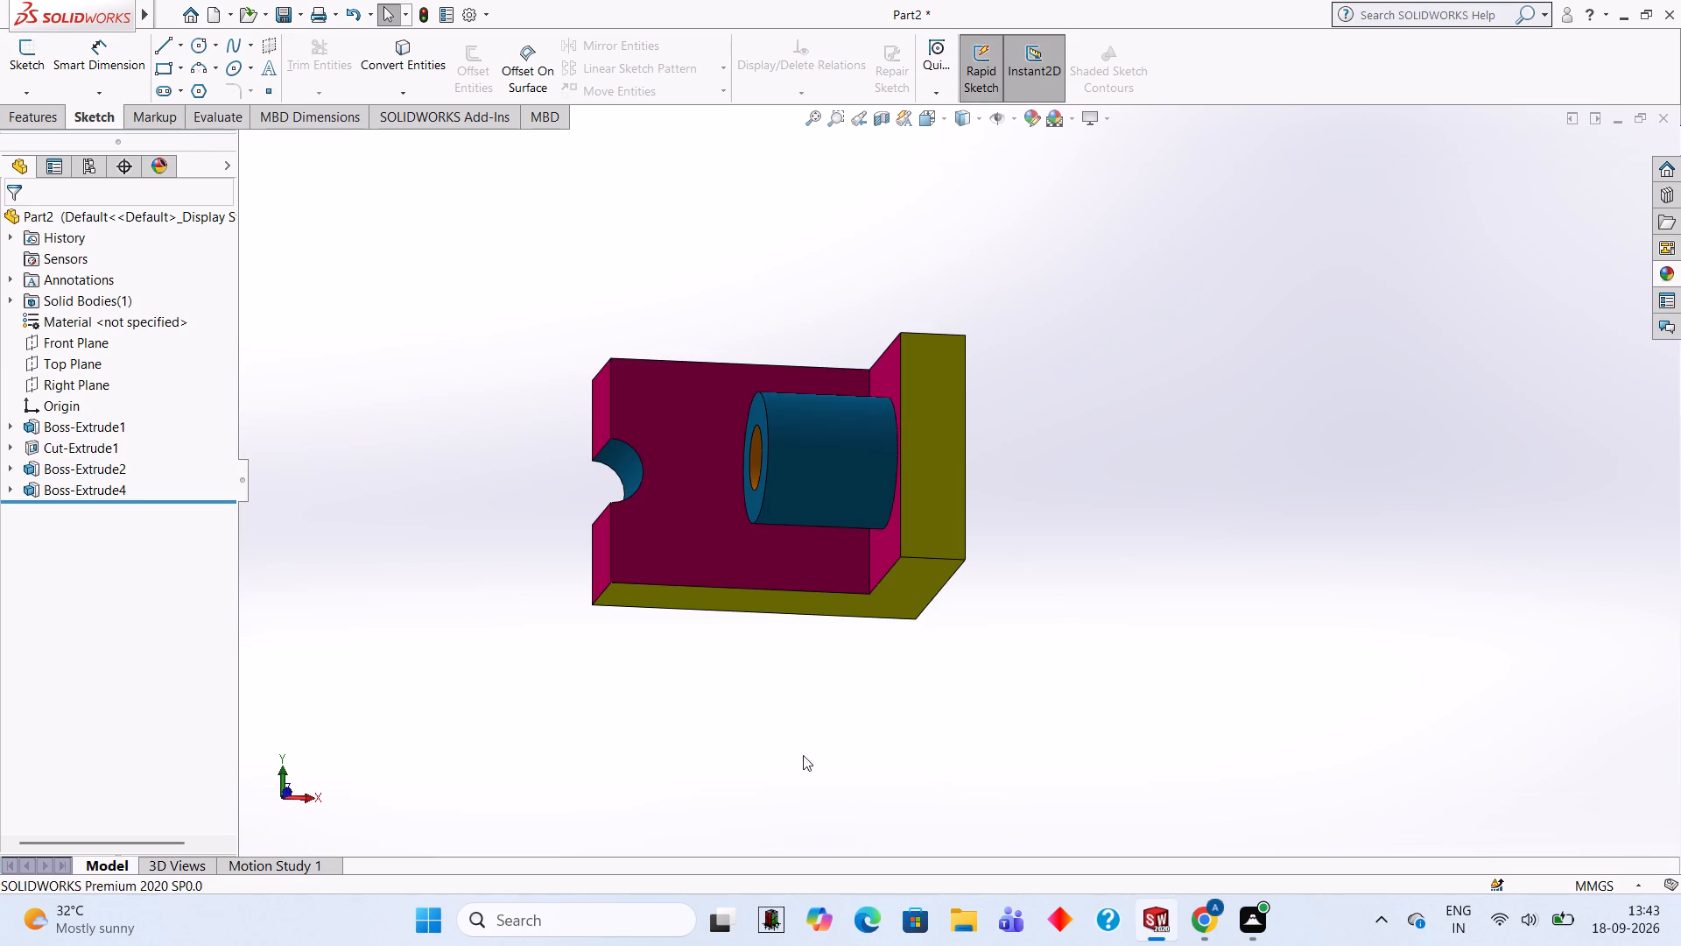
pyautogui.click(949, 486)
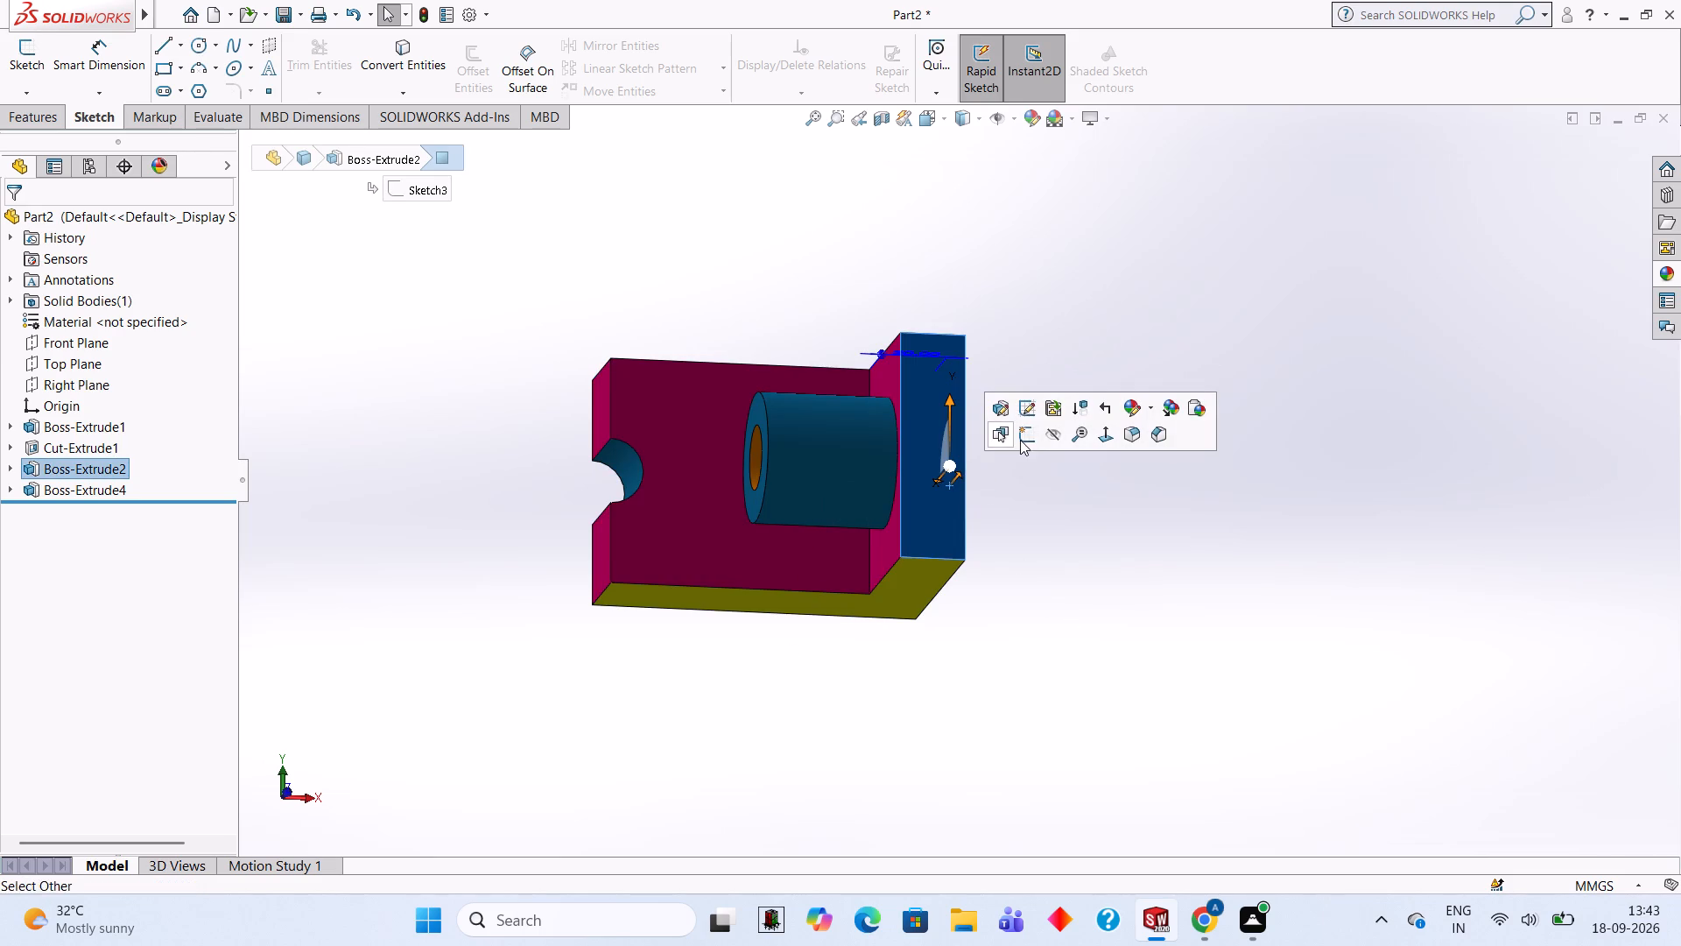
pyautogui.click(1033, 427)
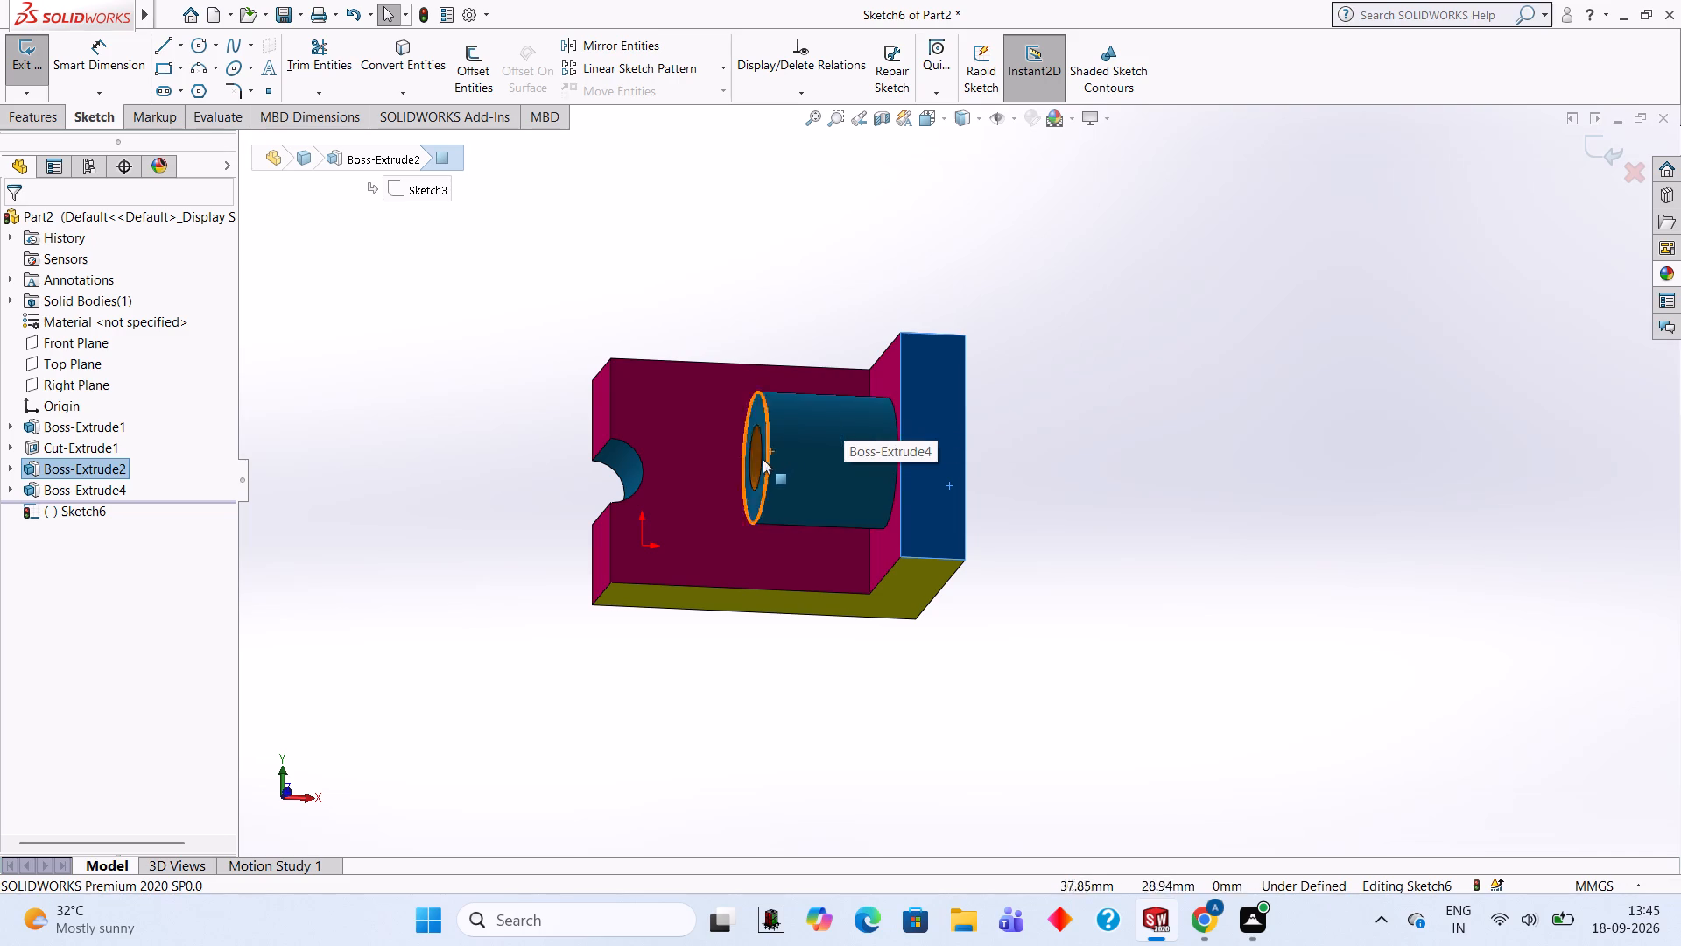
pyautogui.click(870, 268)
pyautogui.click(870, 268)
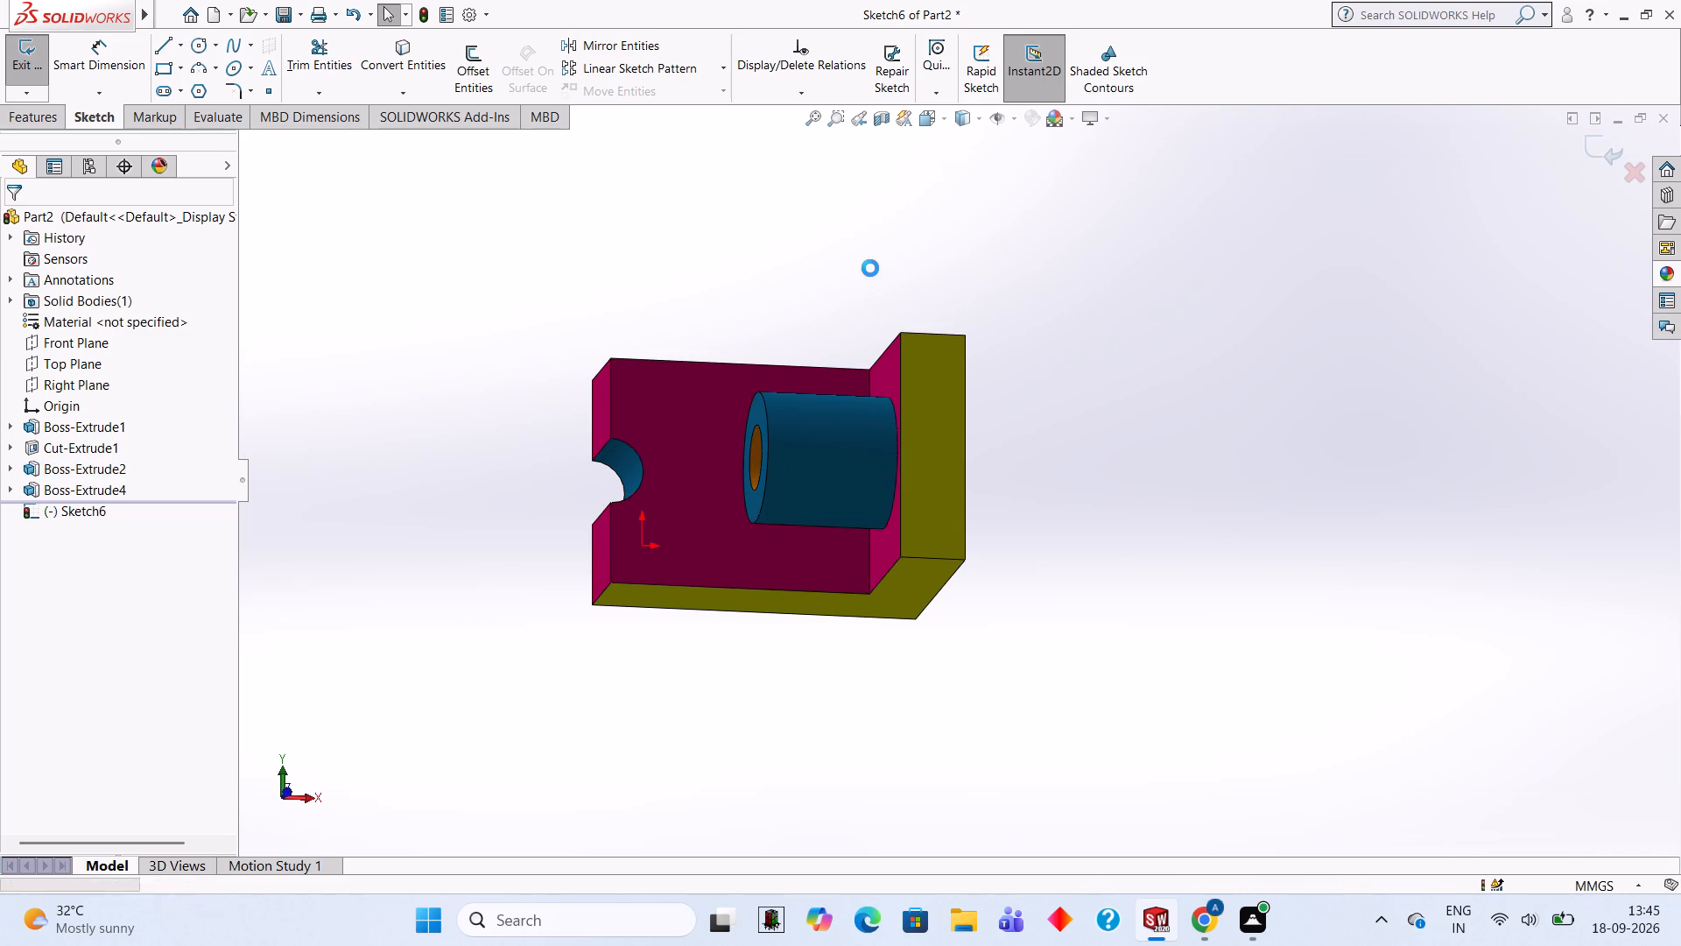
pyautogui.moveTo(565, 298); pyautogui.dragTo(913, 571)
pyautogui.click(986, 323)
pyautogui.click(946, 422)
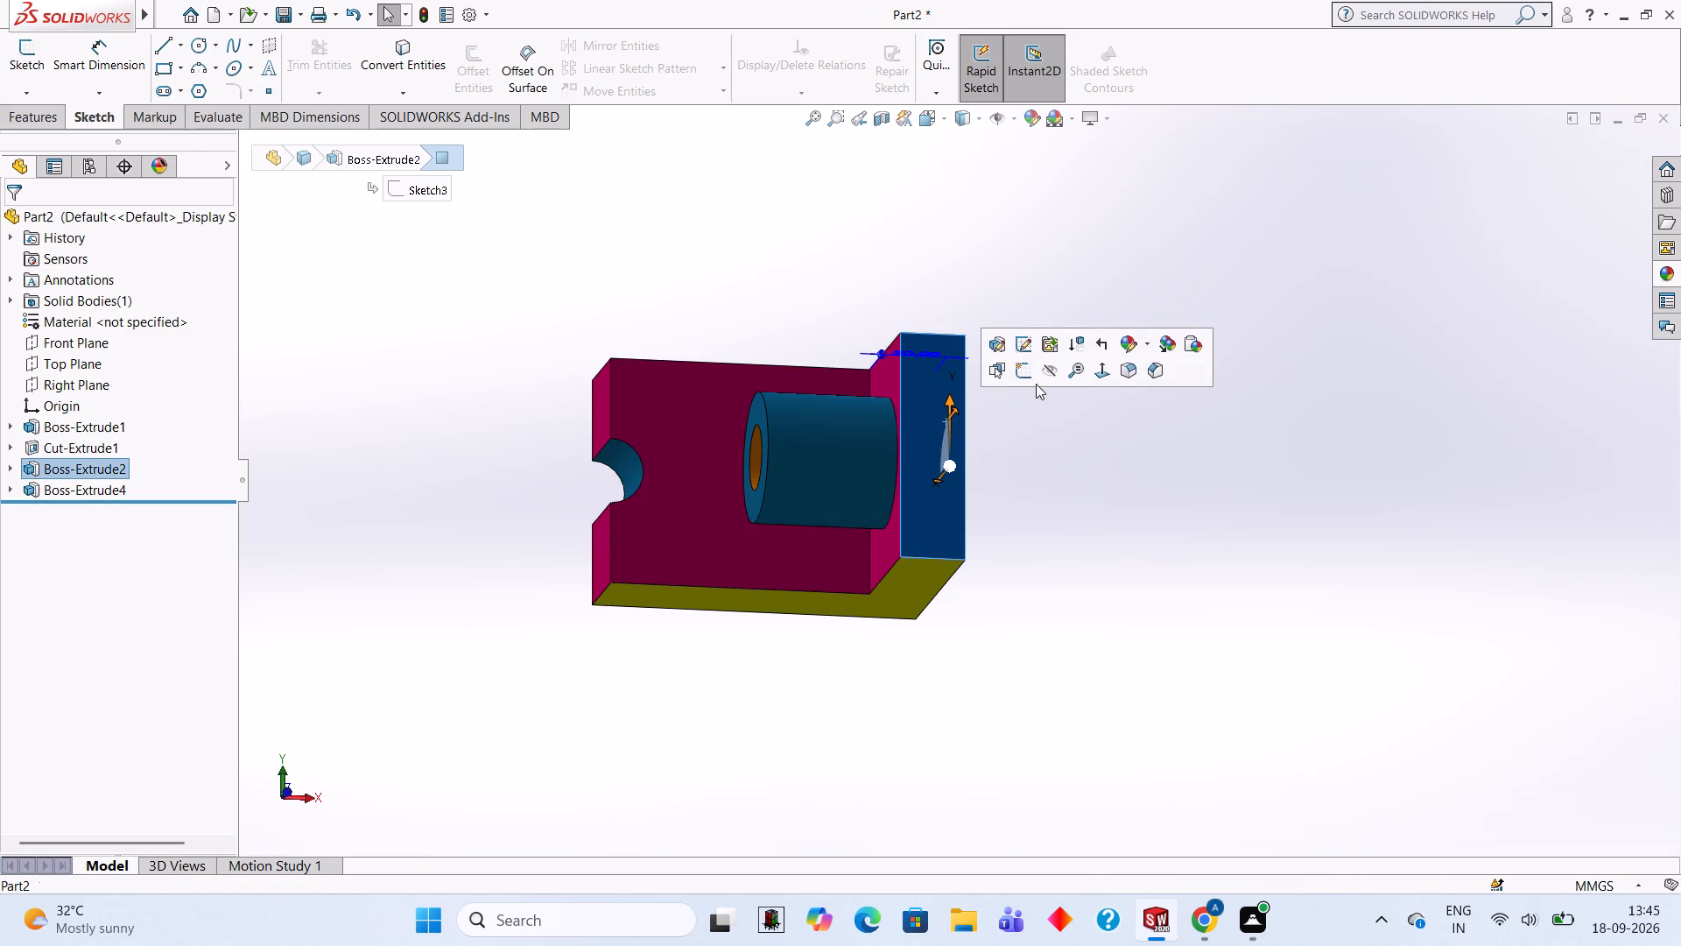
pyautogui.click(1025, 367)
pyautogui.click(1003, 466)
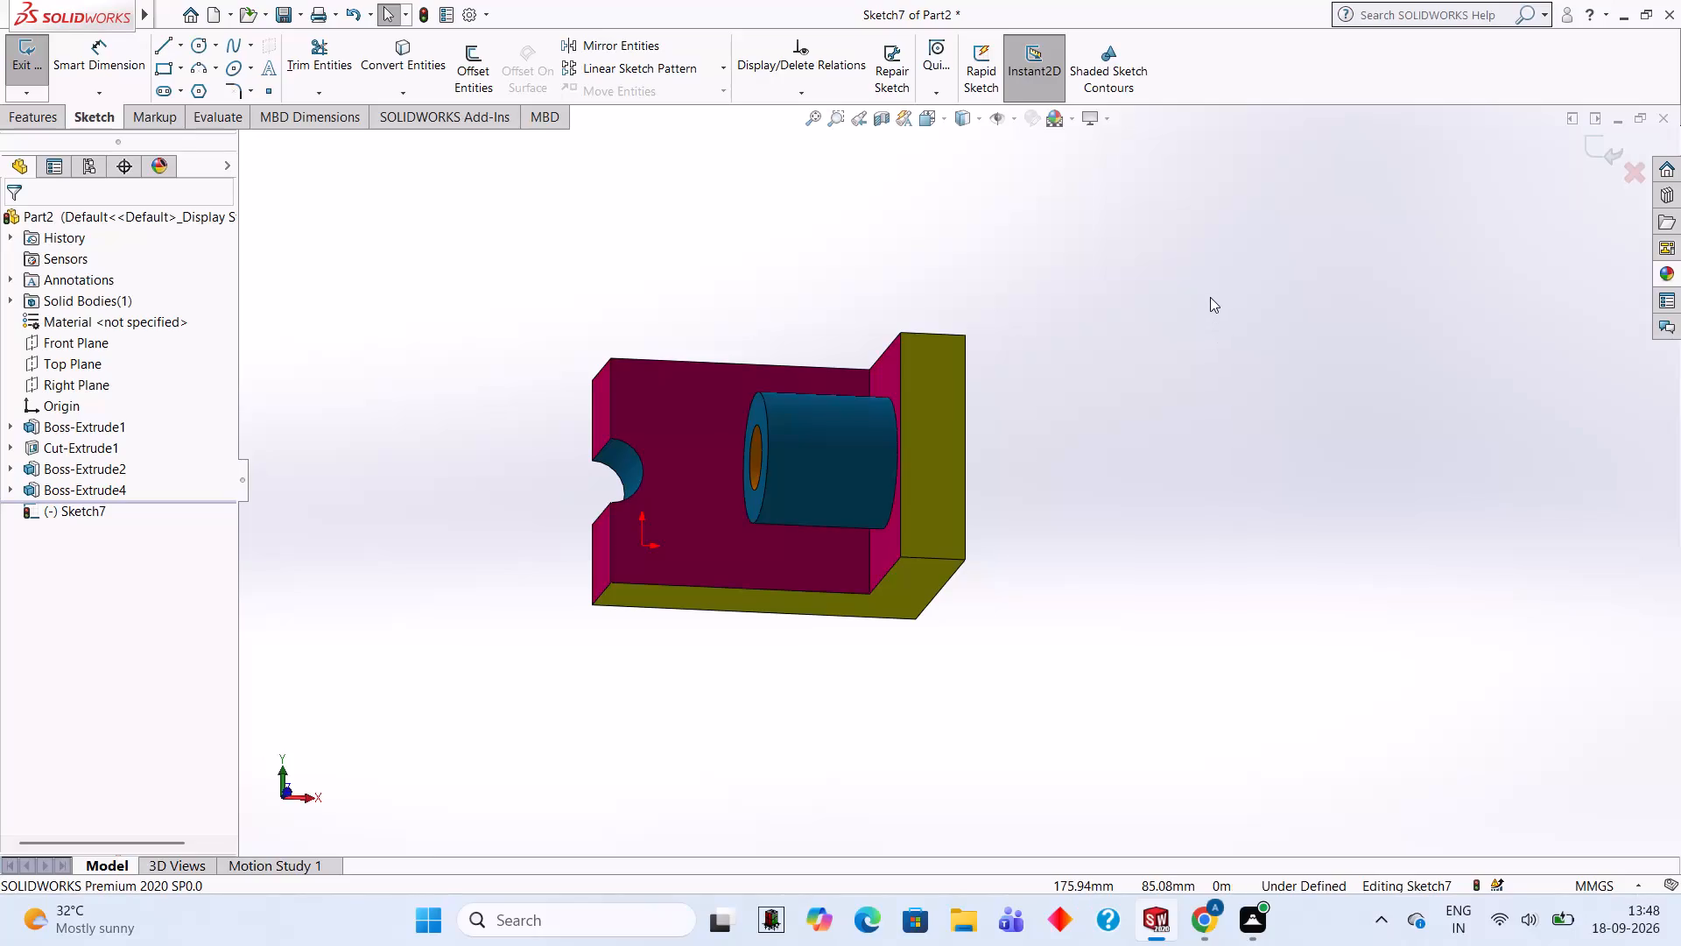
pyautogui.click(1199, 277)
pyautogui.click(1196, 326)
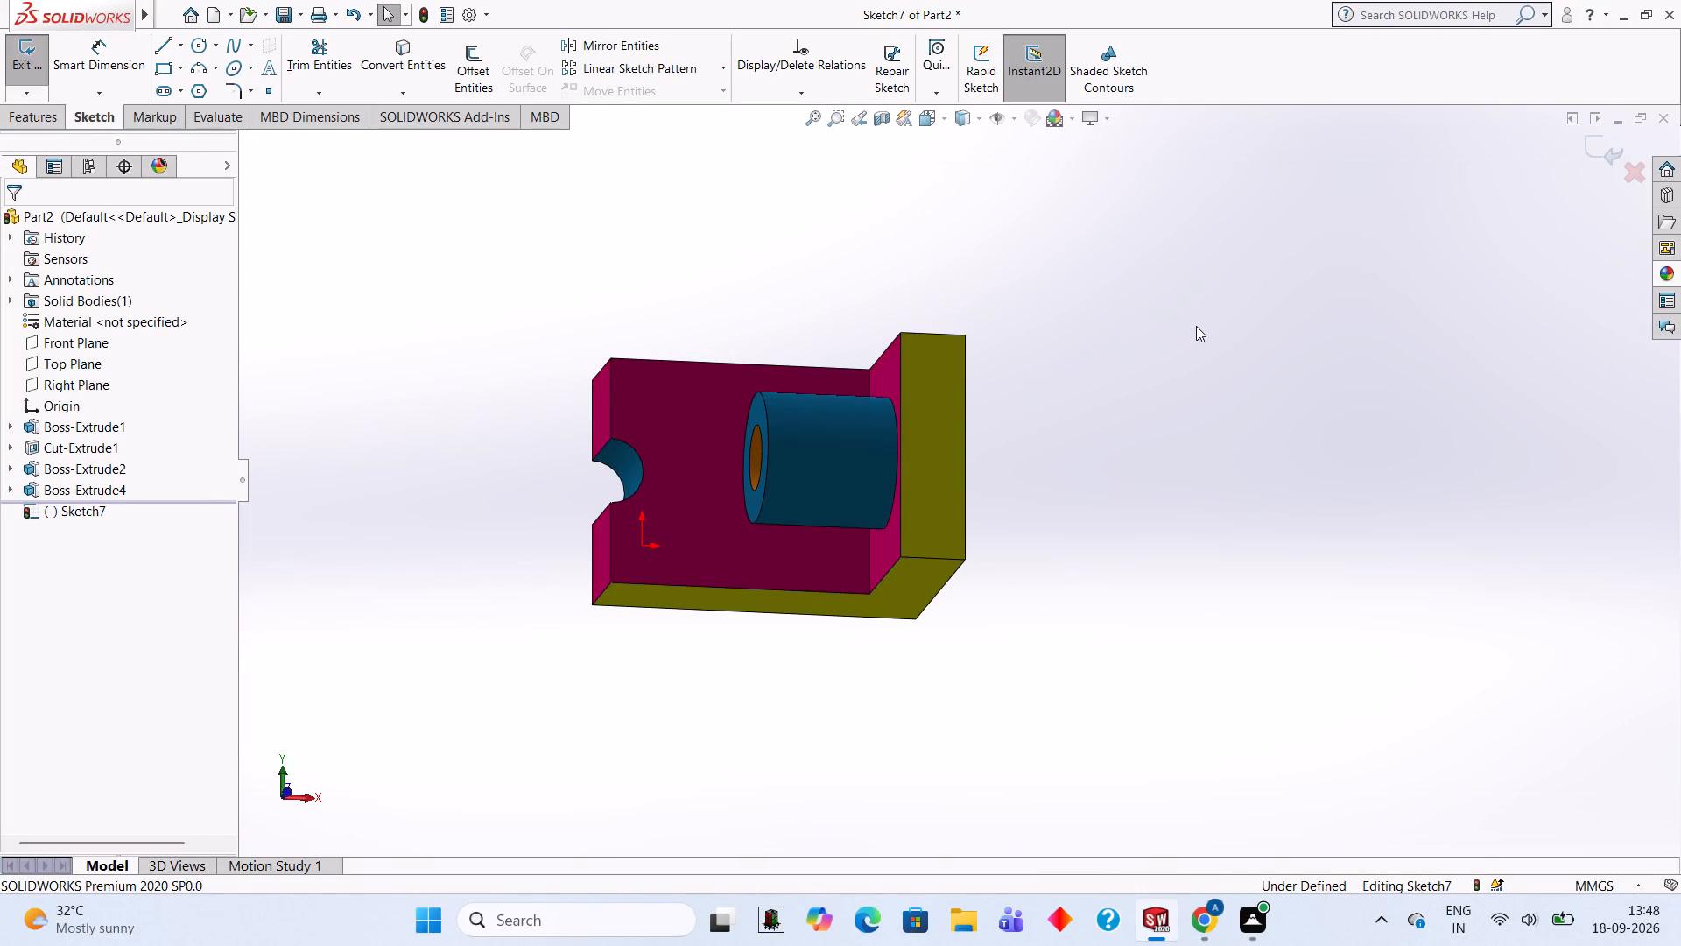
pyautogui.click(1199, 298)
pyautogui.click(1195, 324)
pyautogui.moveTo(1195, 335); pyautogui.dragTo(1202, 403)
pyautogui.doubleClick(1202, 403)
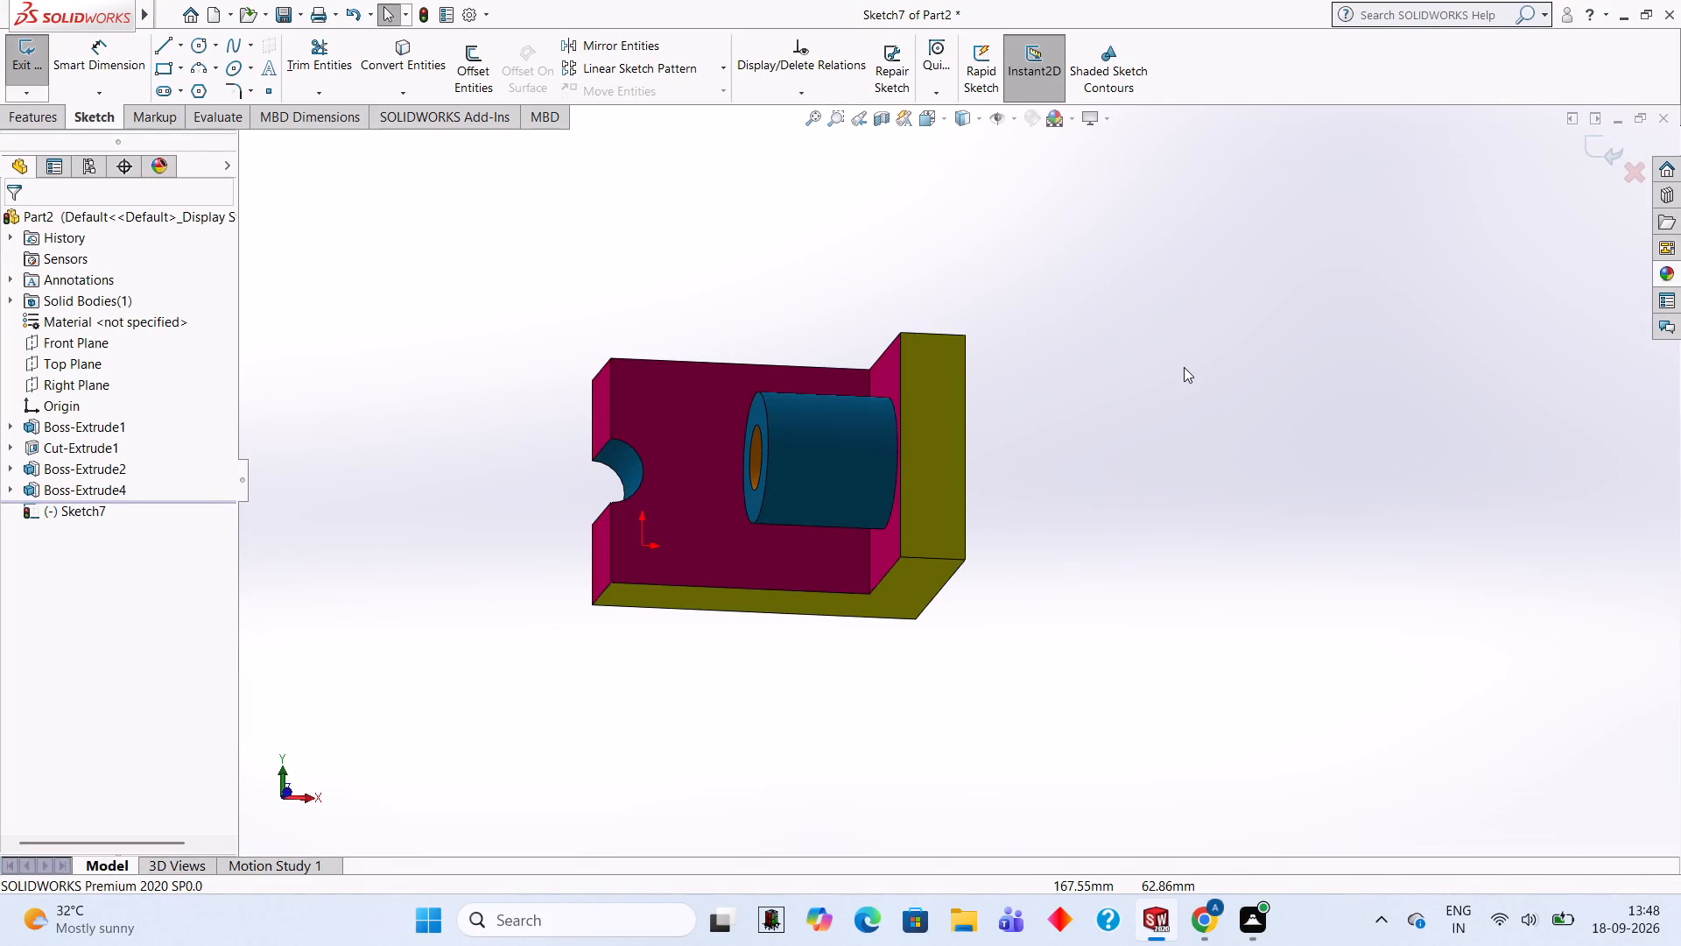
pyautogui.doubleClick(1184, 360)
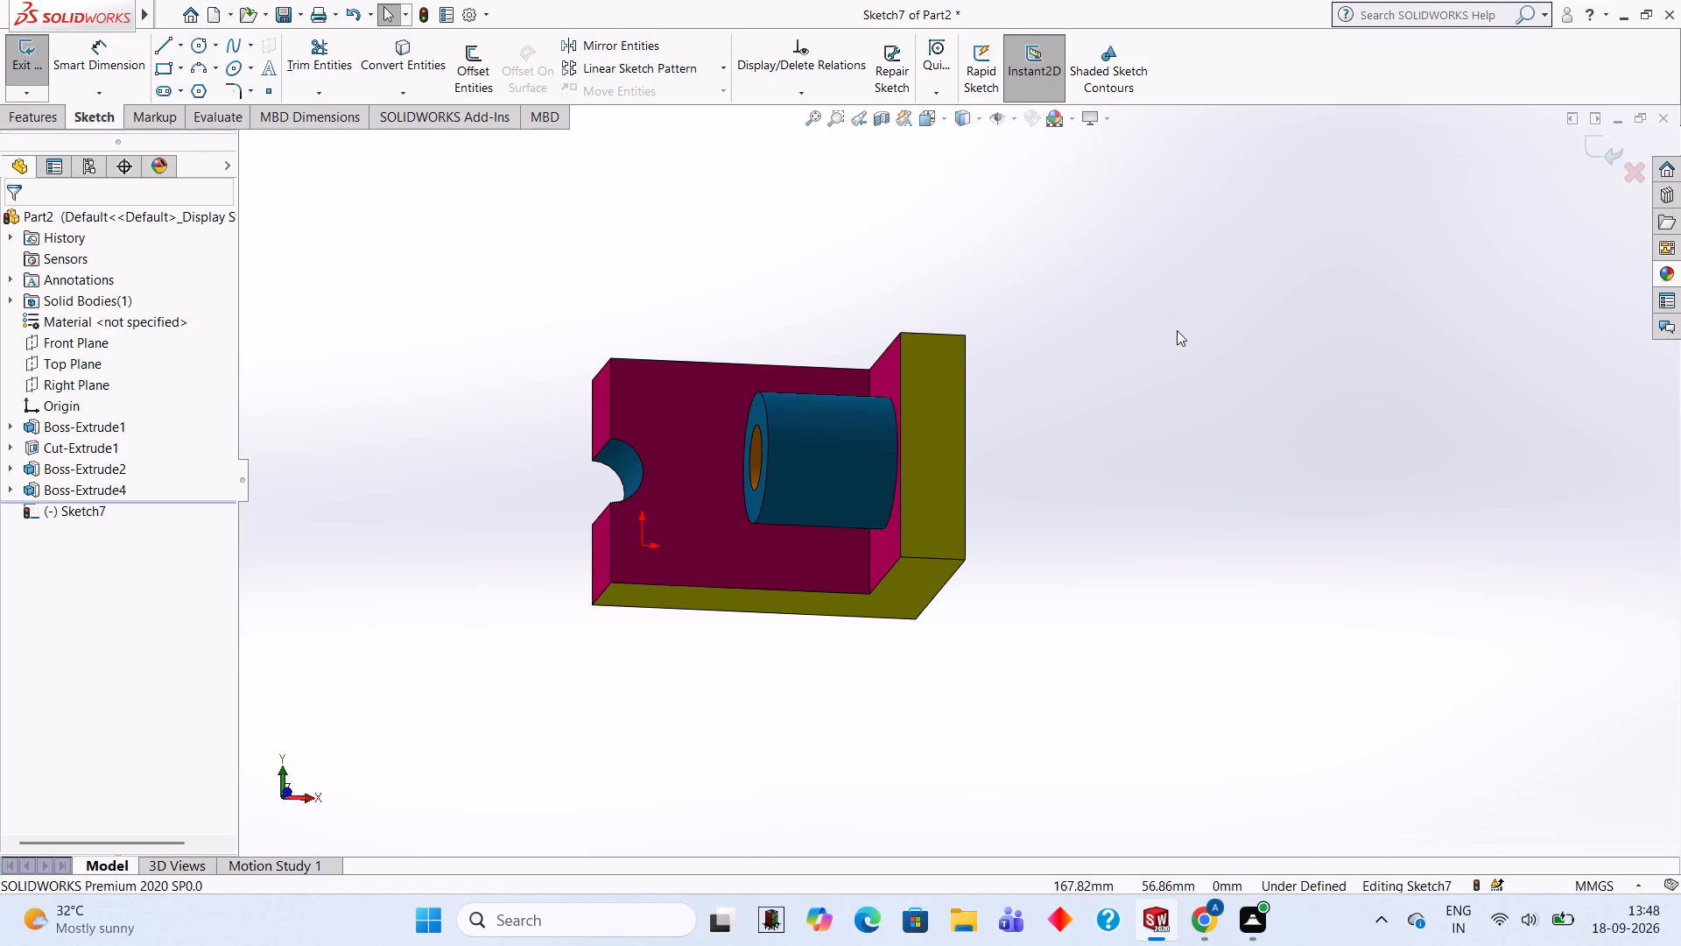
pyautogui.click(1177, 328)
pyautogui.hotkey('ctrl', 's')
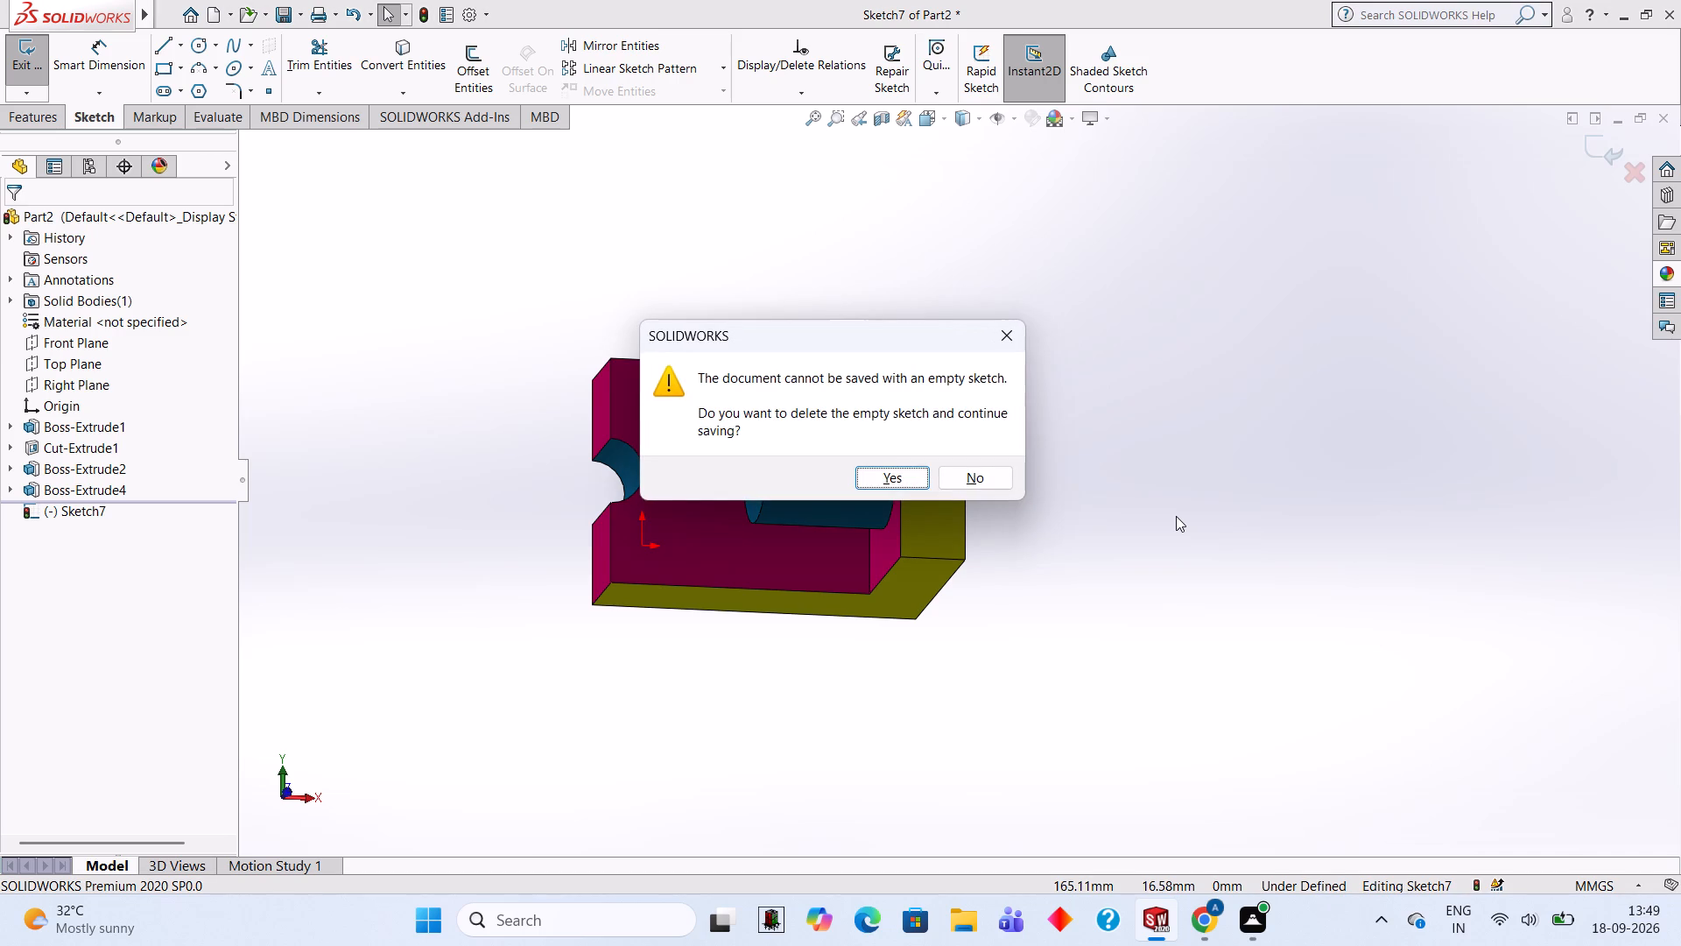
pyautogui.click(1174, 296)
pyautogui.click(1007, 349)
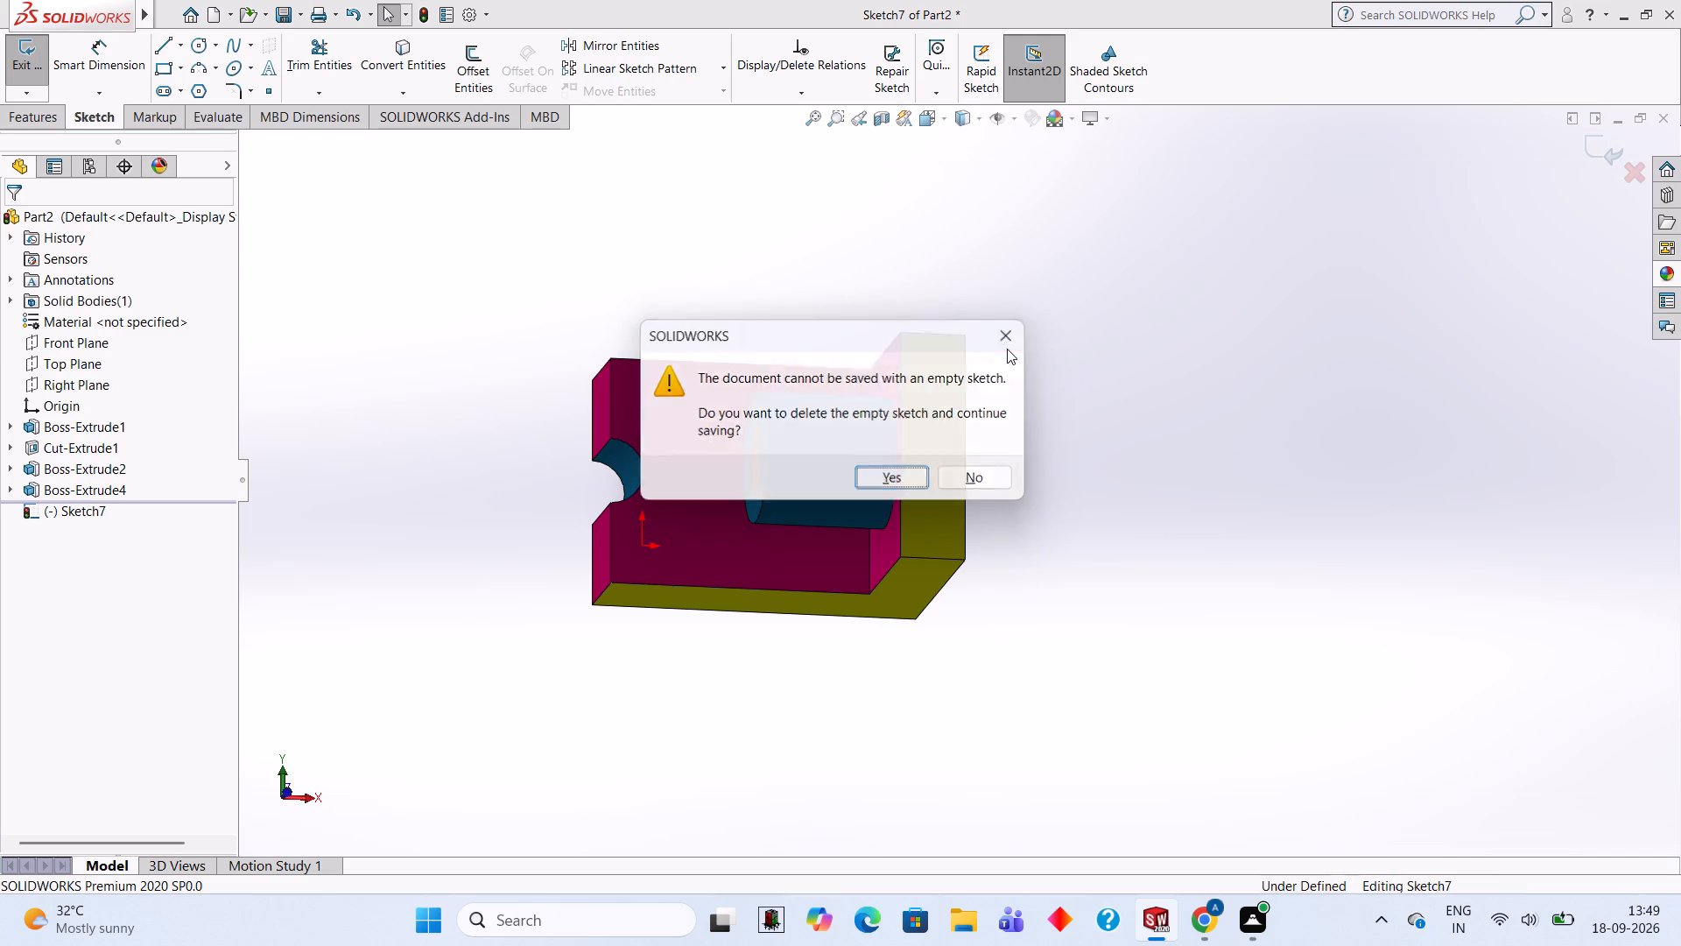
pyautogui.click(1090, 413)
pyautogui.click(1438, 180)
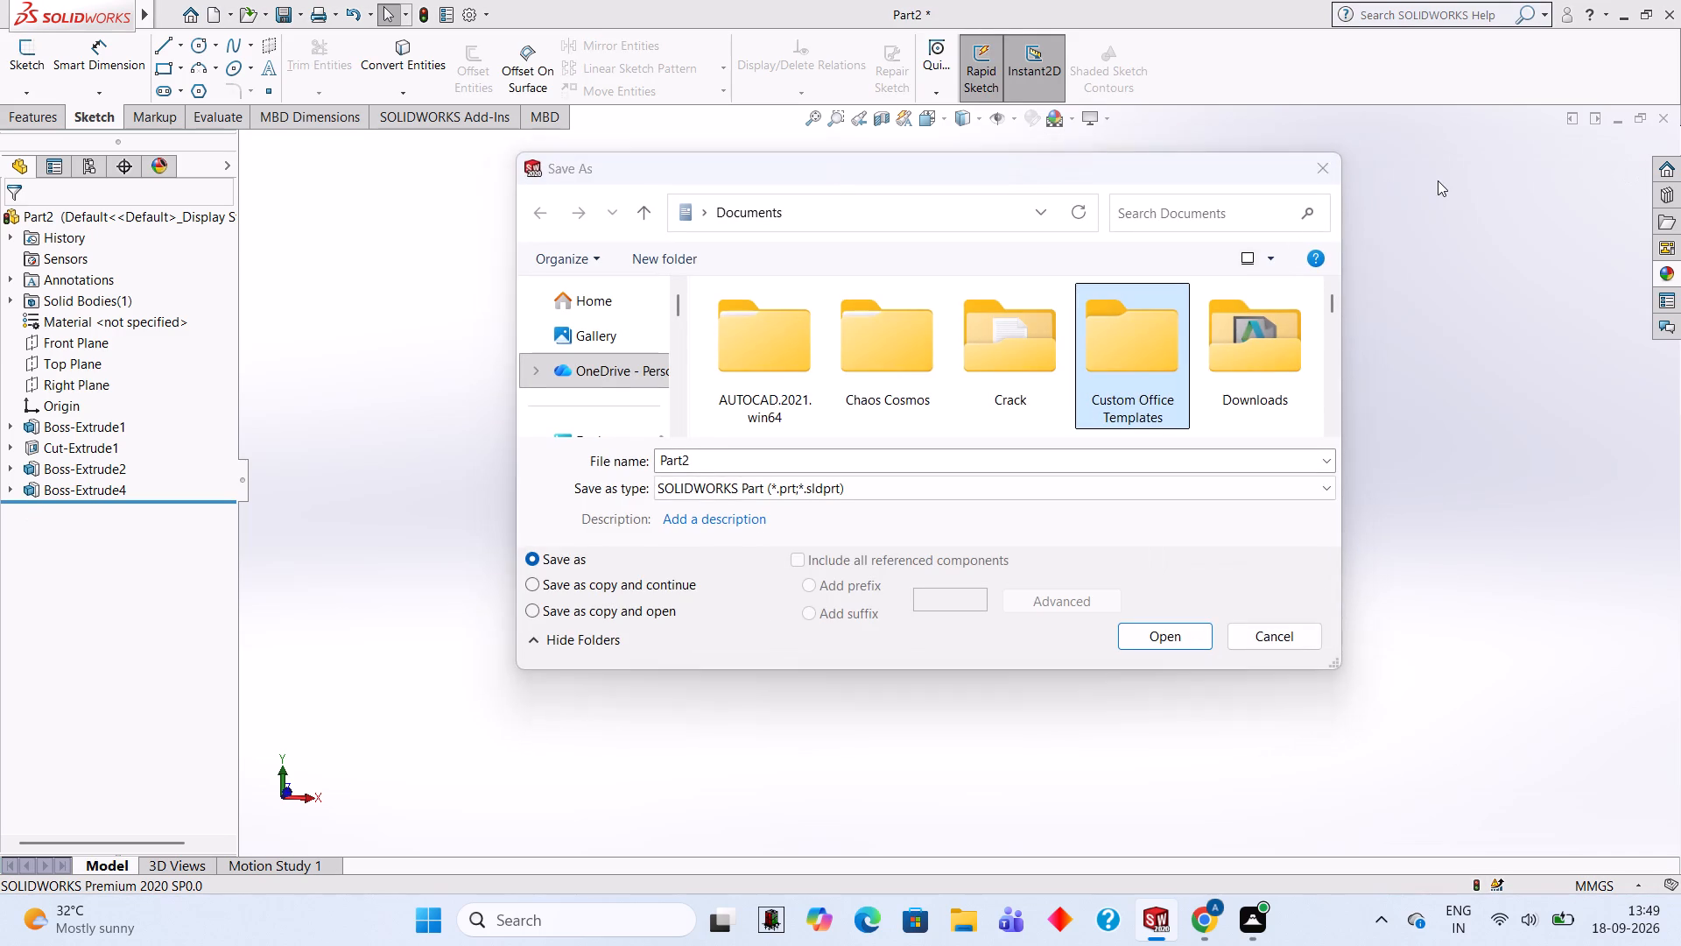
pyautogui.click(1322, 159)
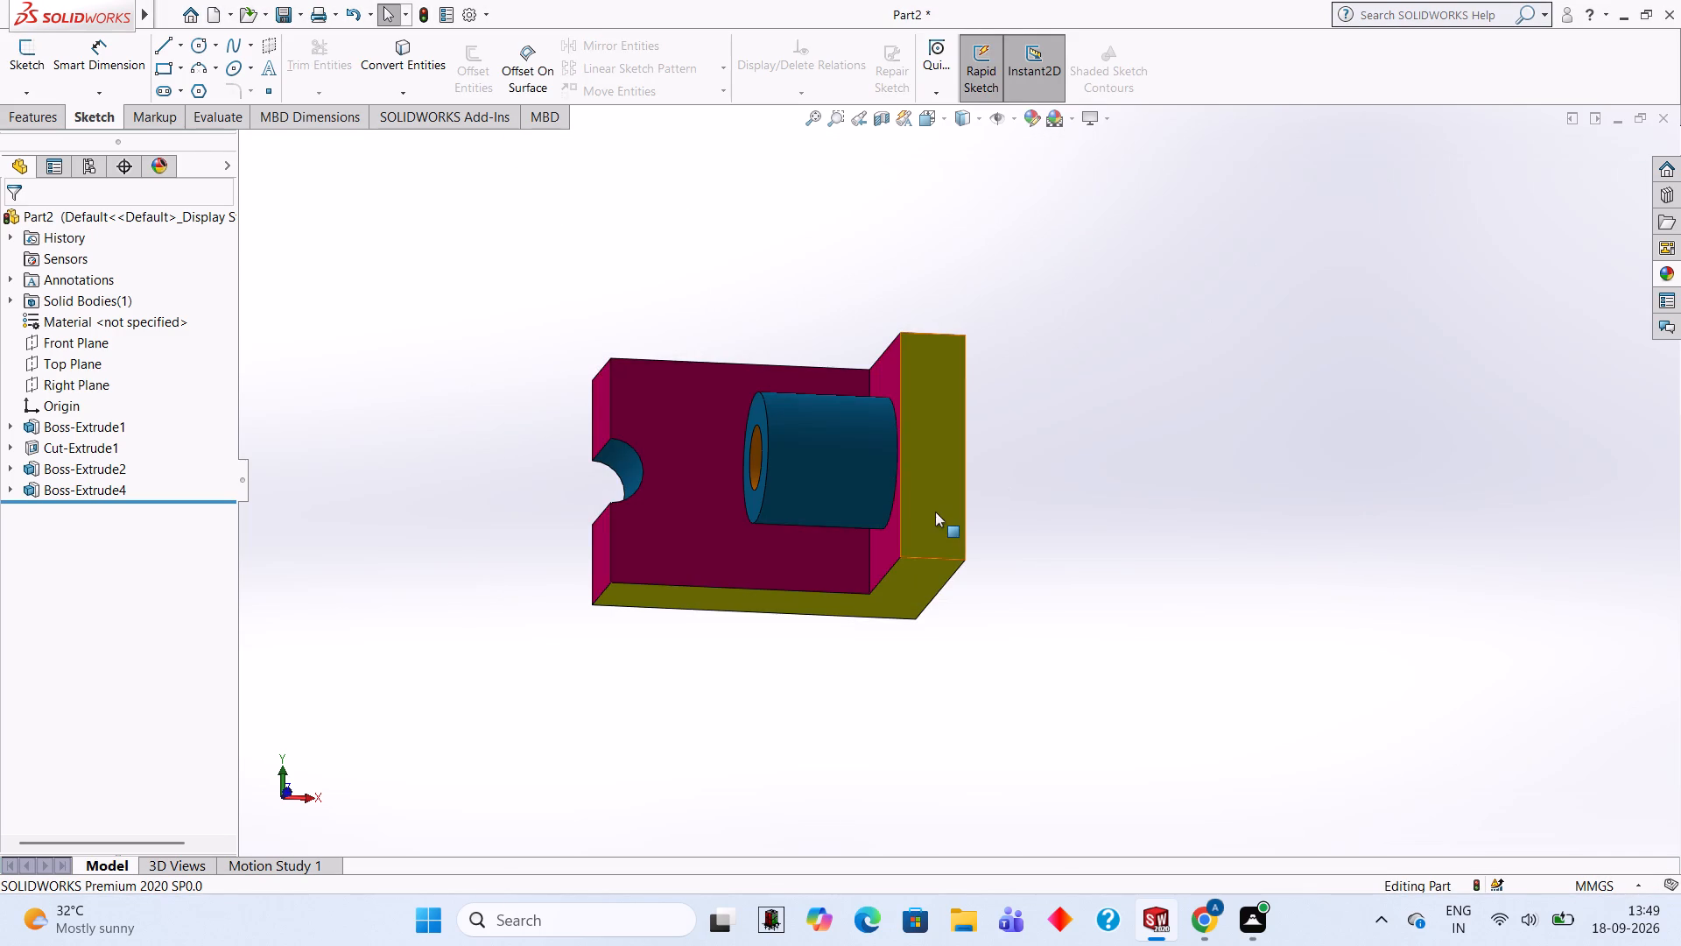
# Save the part in Documents as 313131, in SOLIDWORKS Part format, without rebuilding it.
pyautogui.hotkey('ctrl', 's')
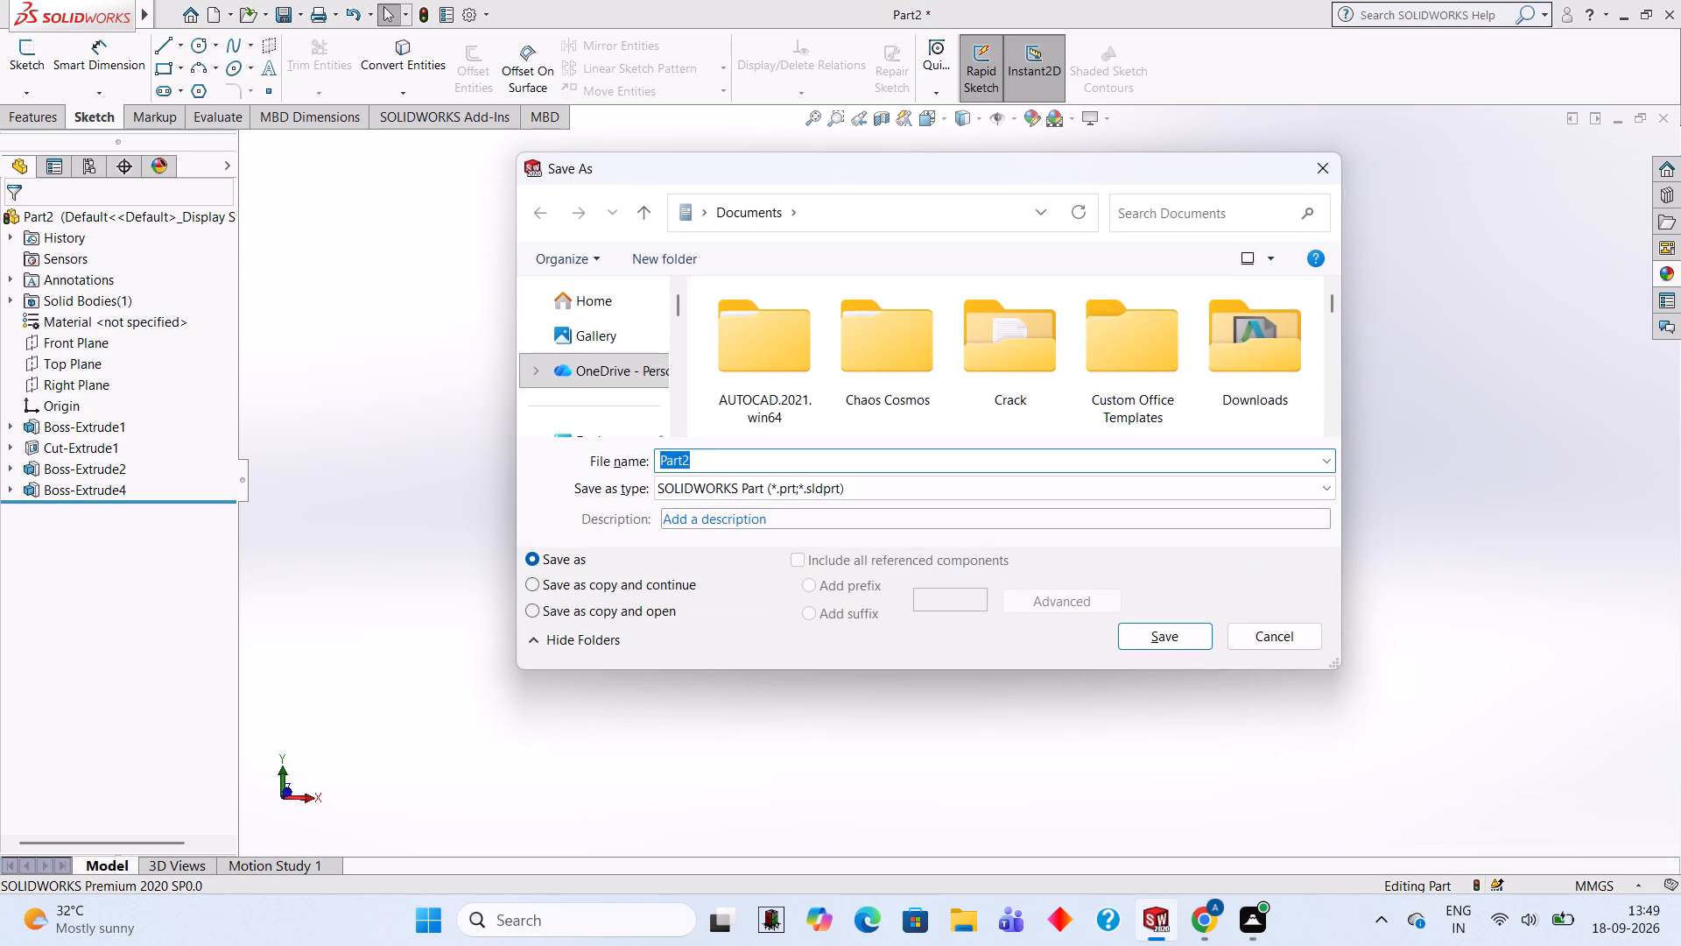
pyautogui.write('313131')
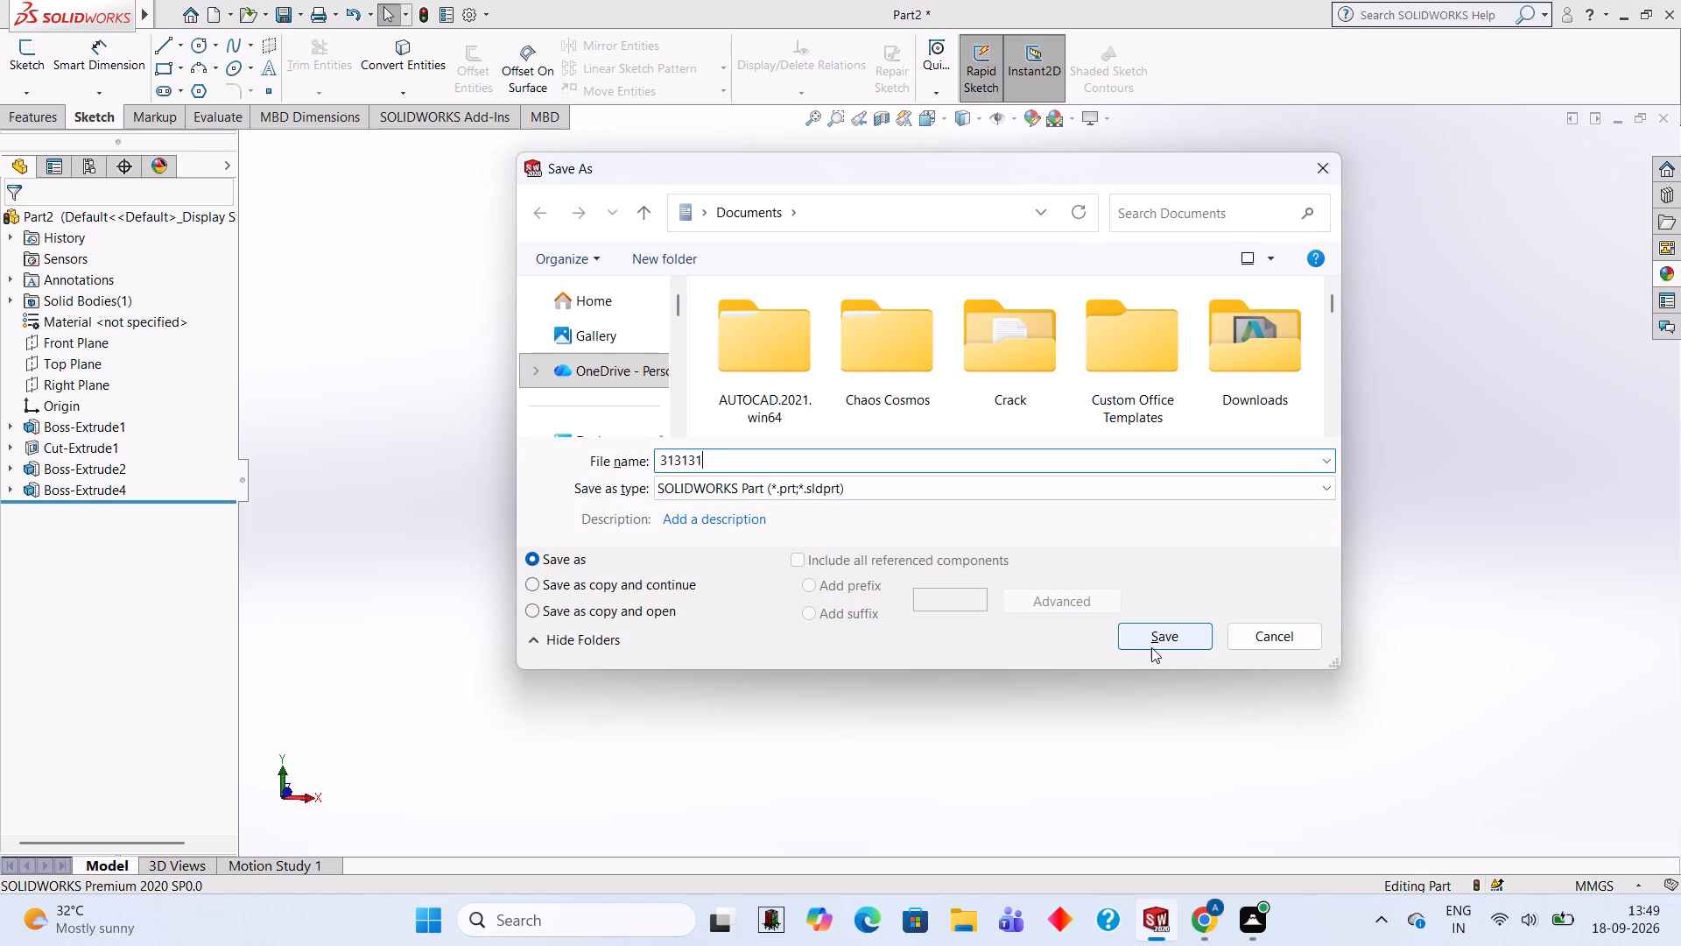
pyautogui.click(1151, 647)
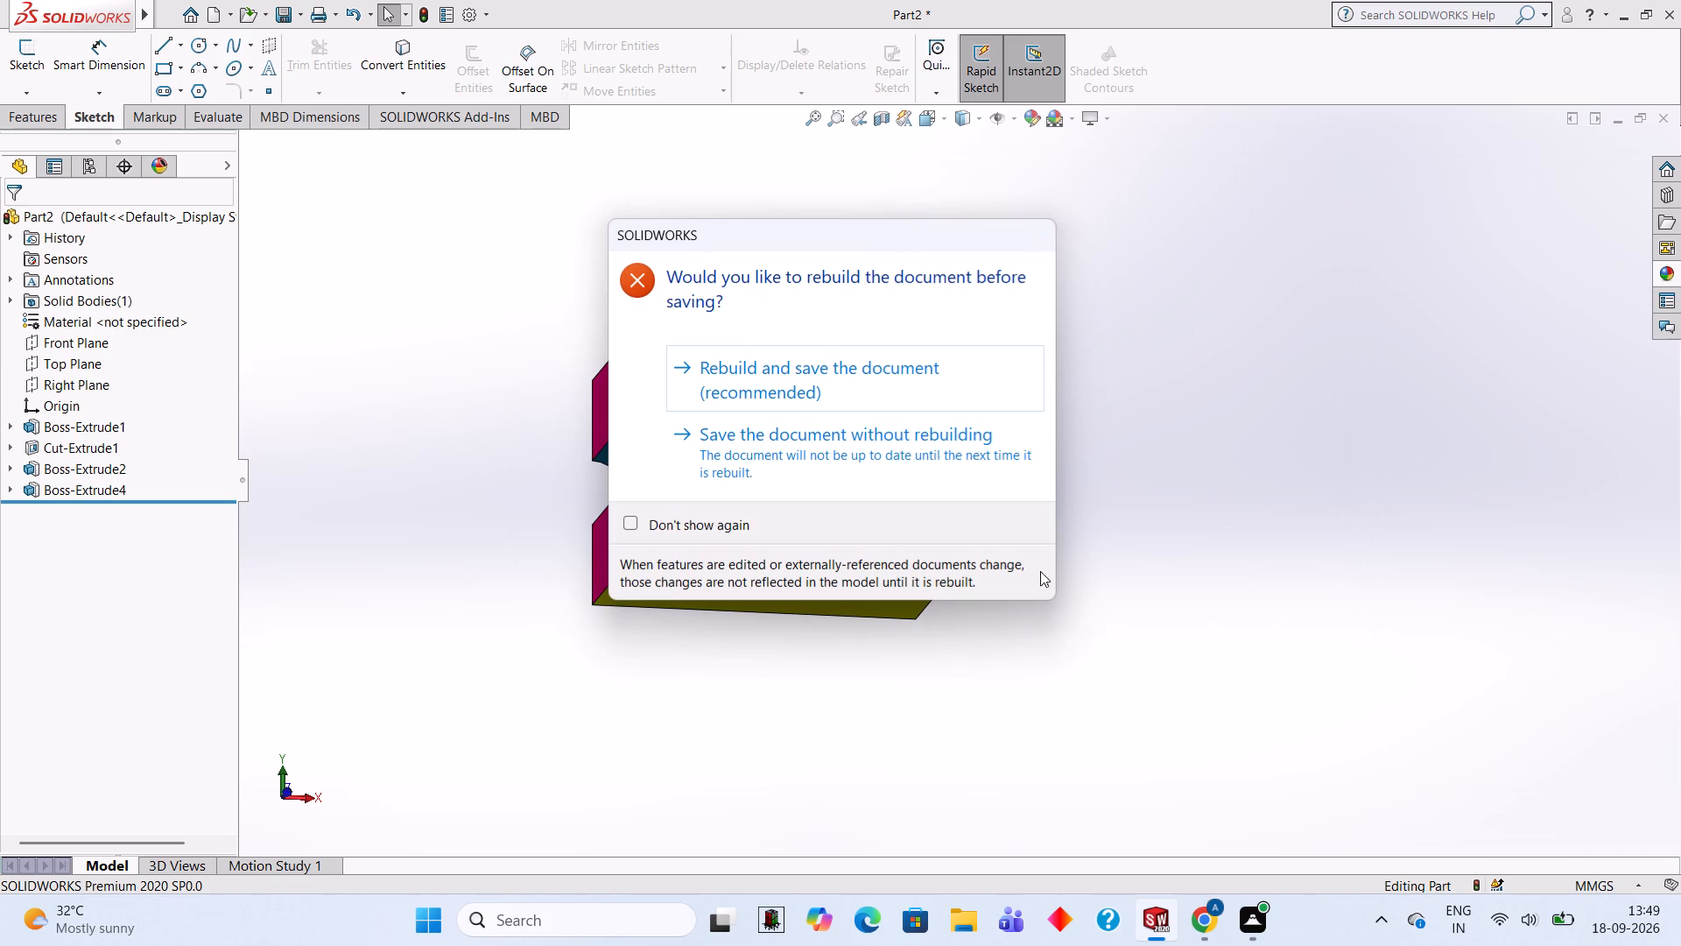
pyautogui.click(904, 460)
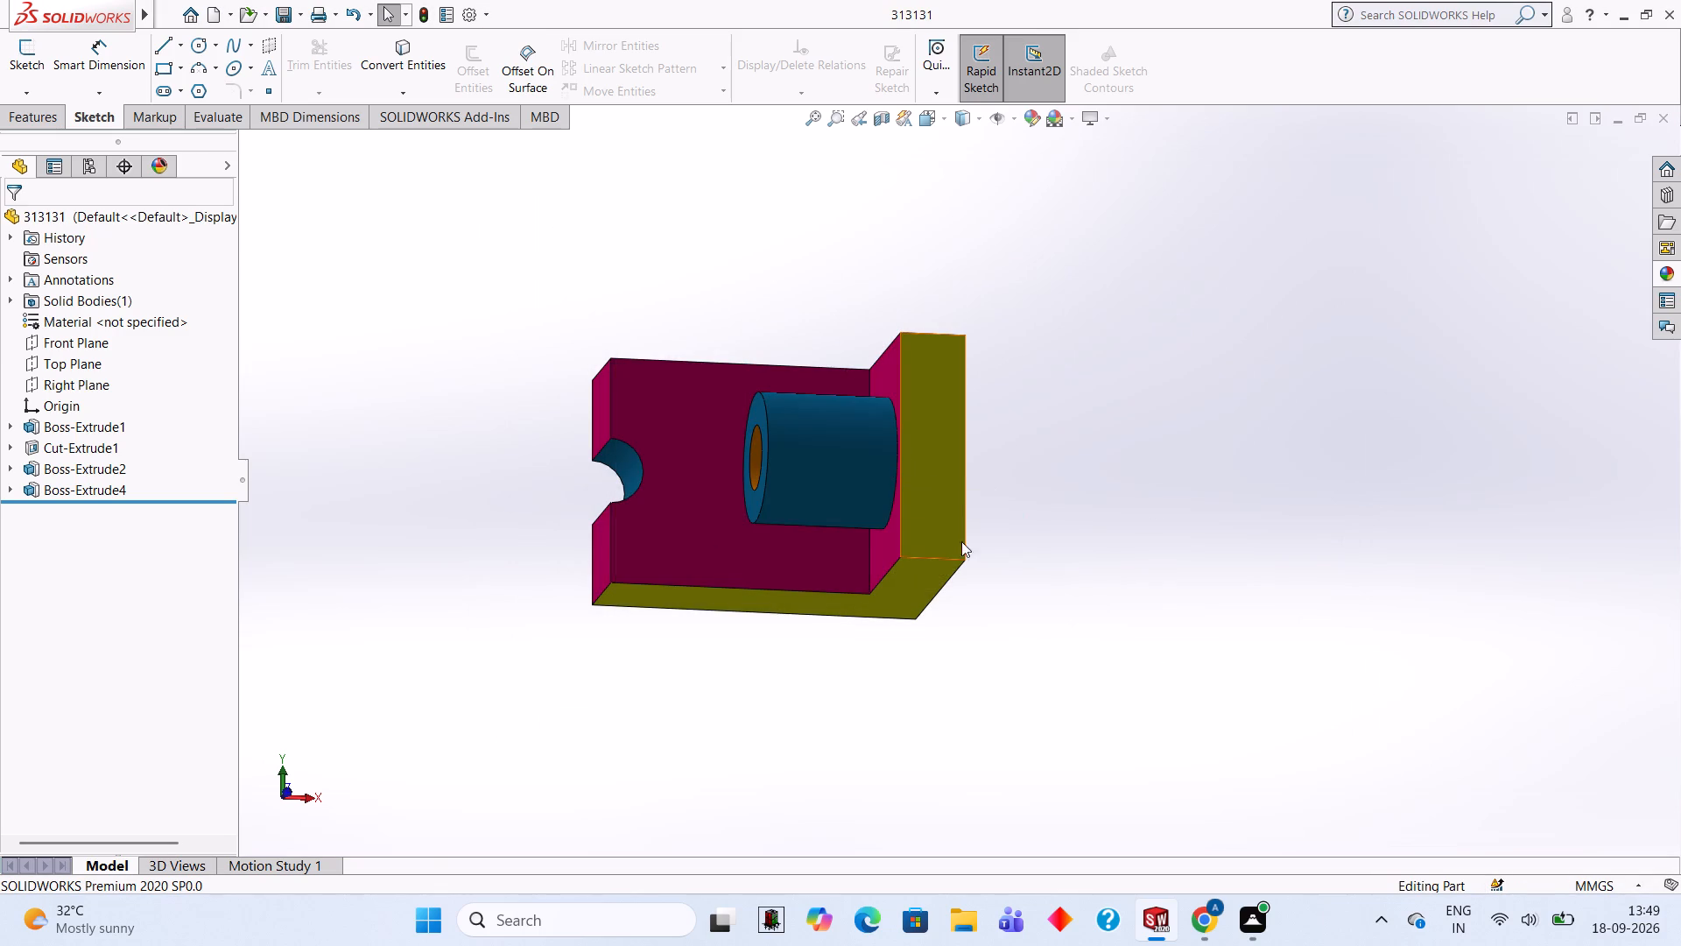
# Save the part as an Adobe PDF named 313131 in Documents, rebuilding the document before saving.
pyautogui.click(300, 4)
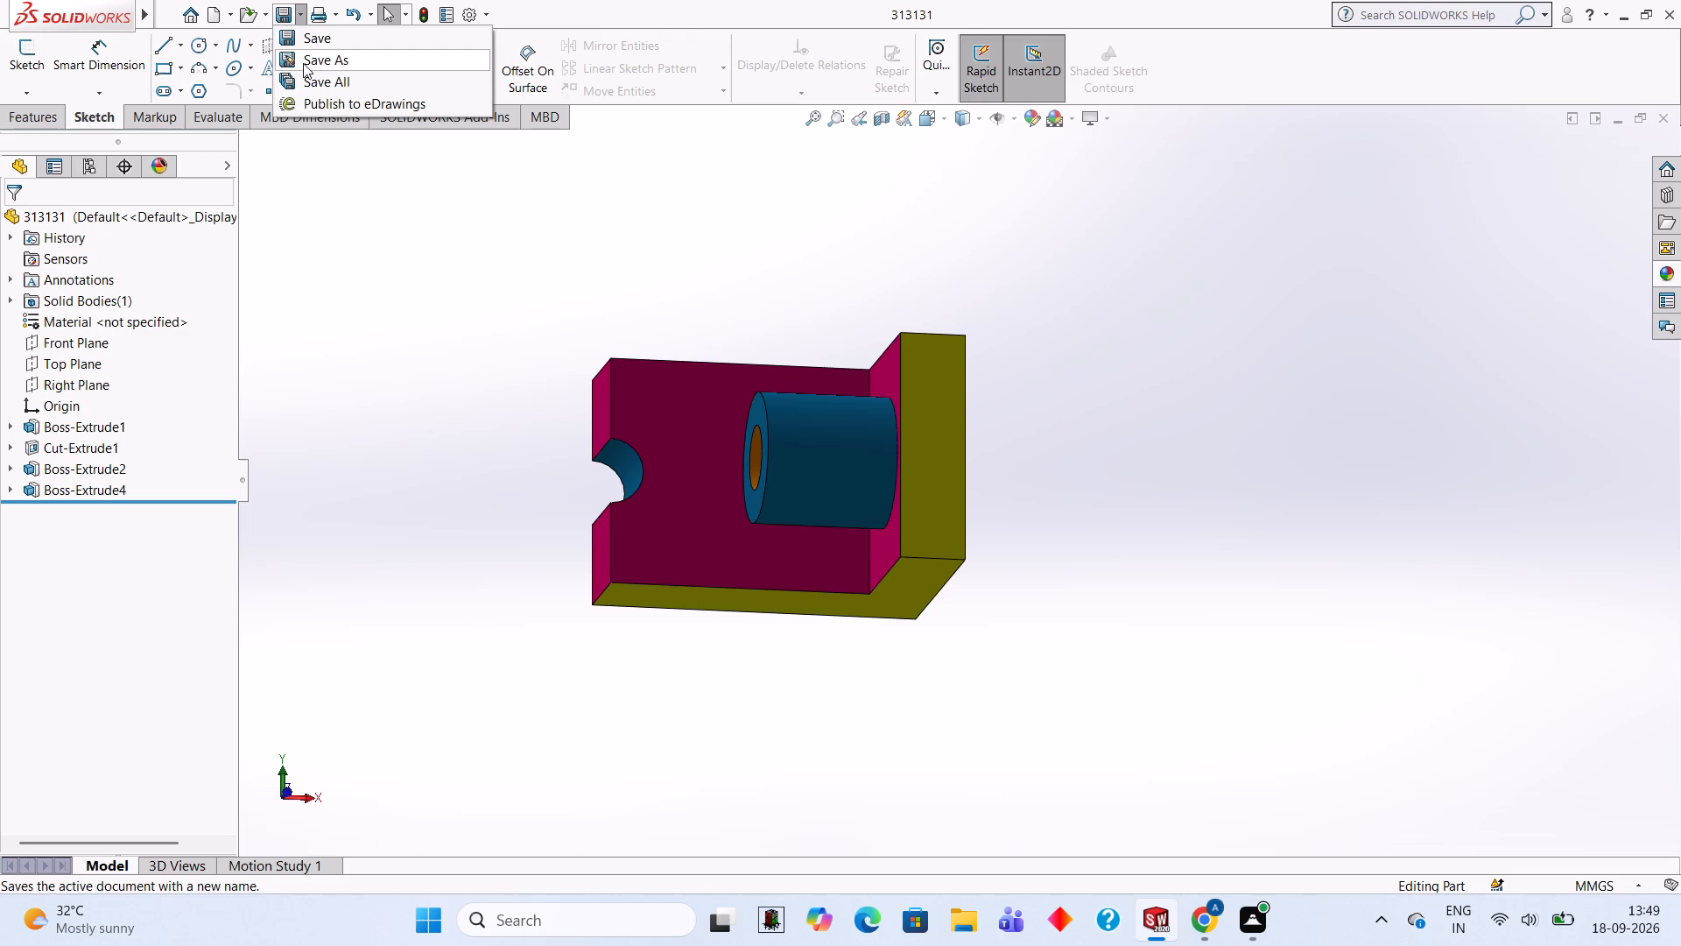
pyautogui.click(306, 67)
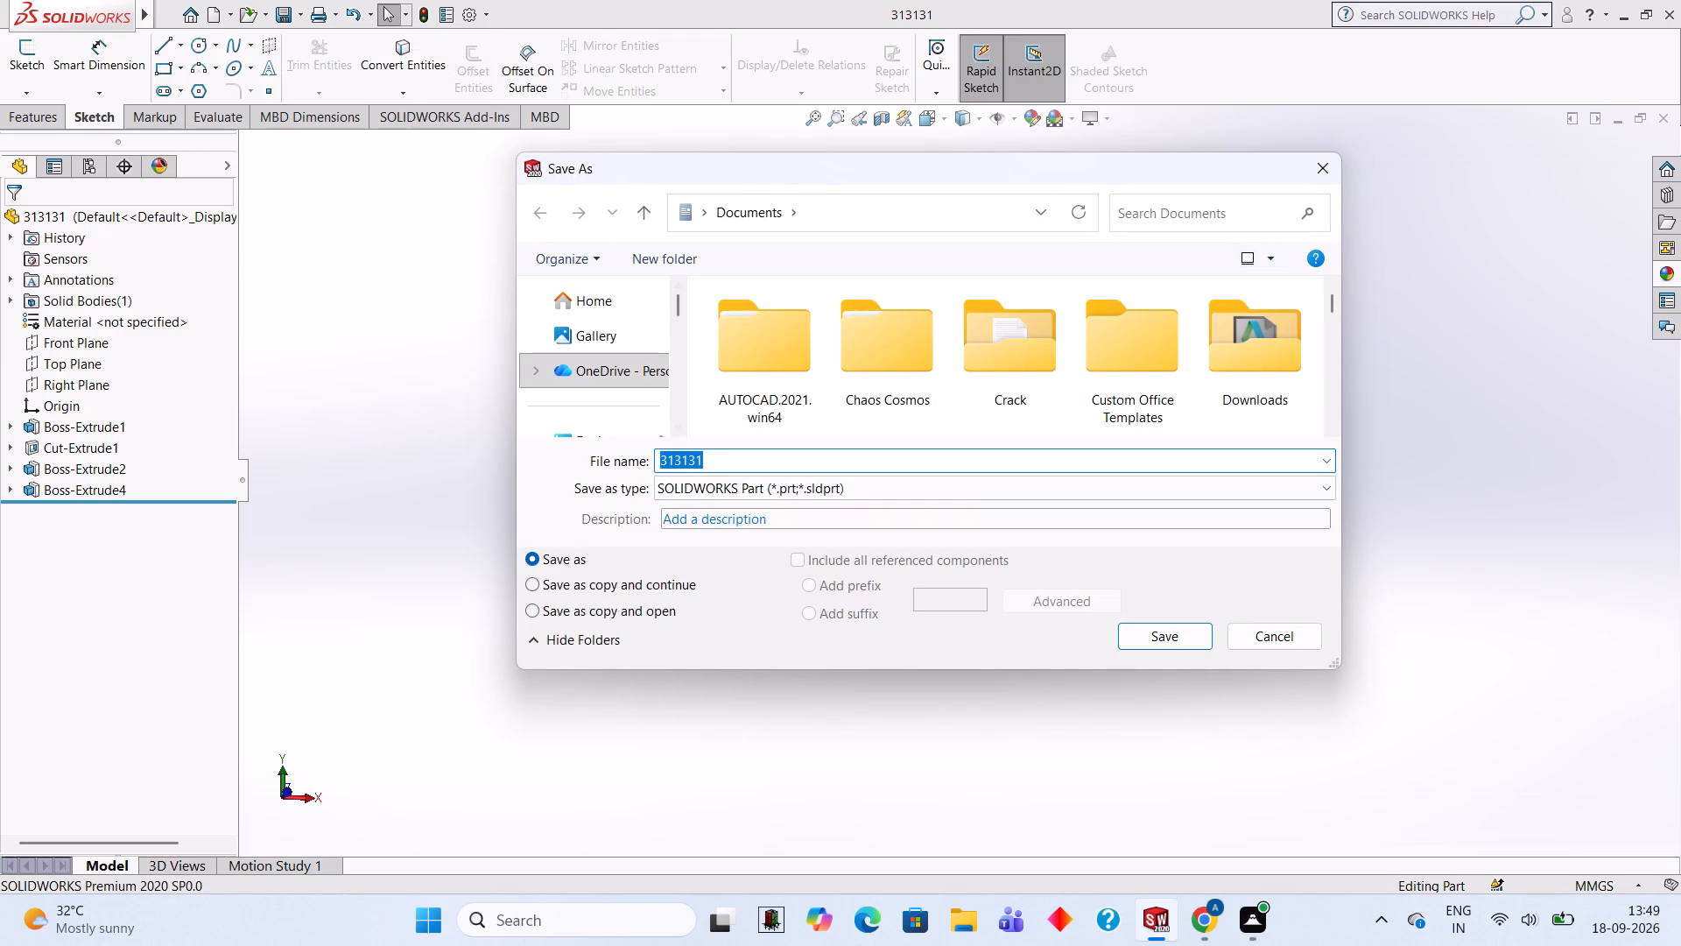
pyautogui.click(975, 493)
pyautogui.click(867, 137)
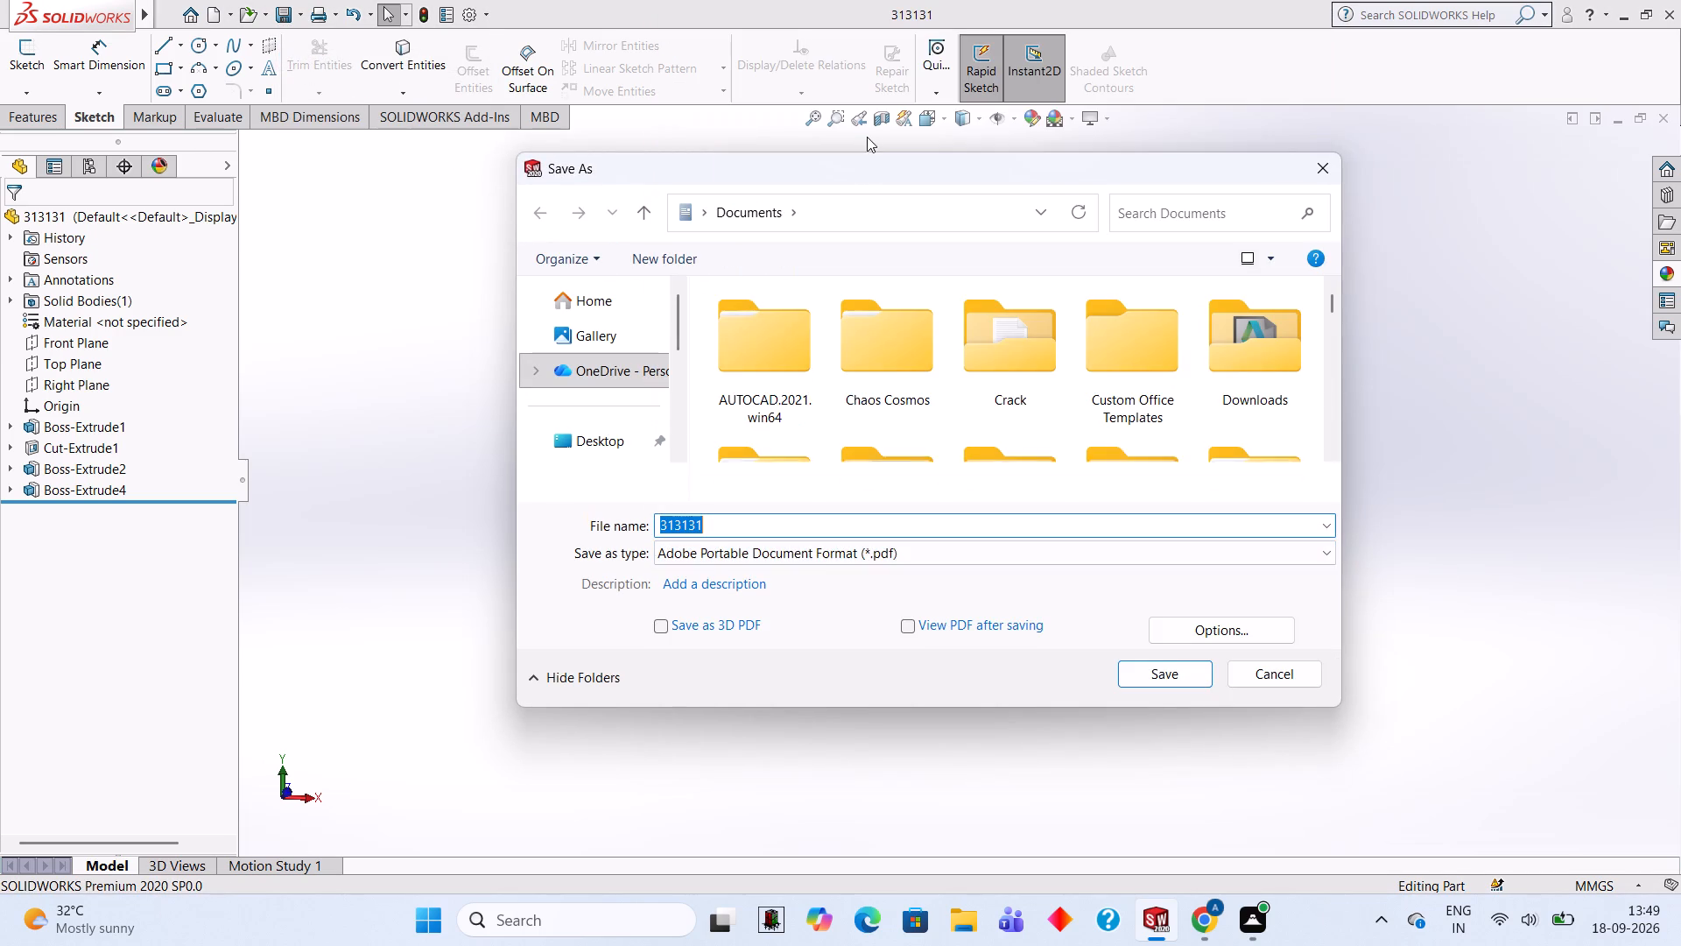
pyautogui.click(1150, 679)
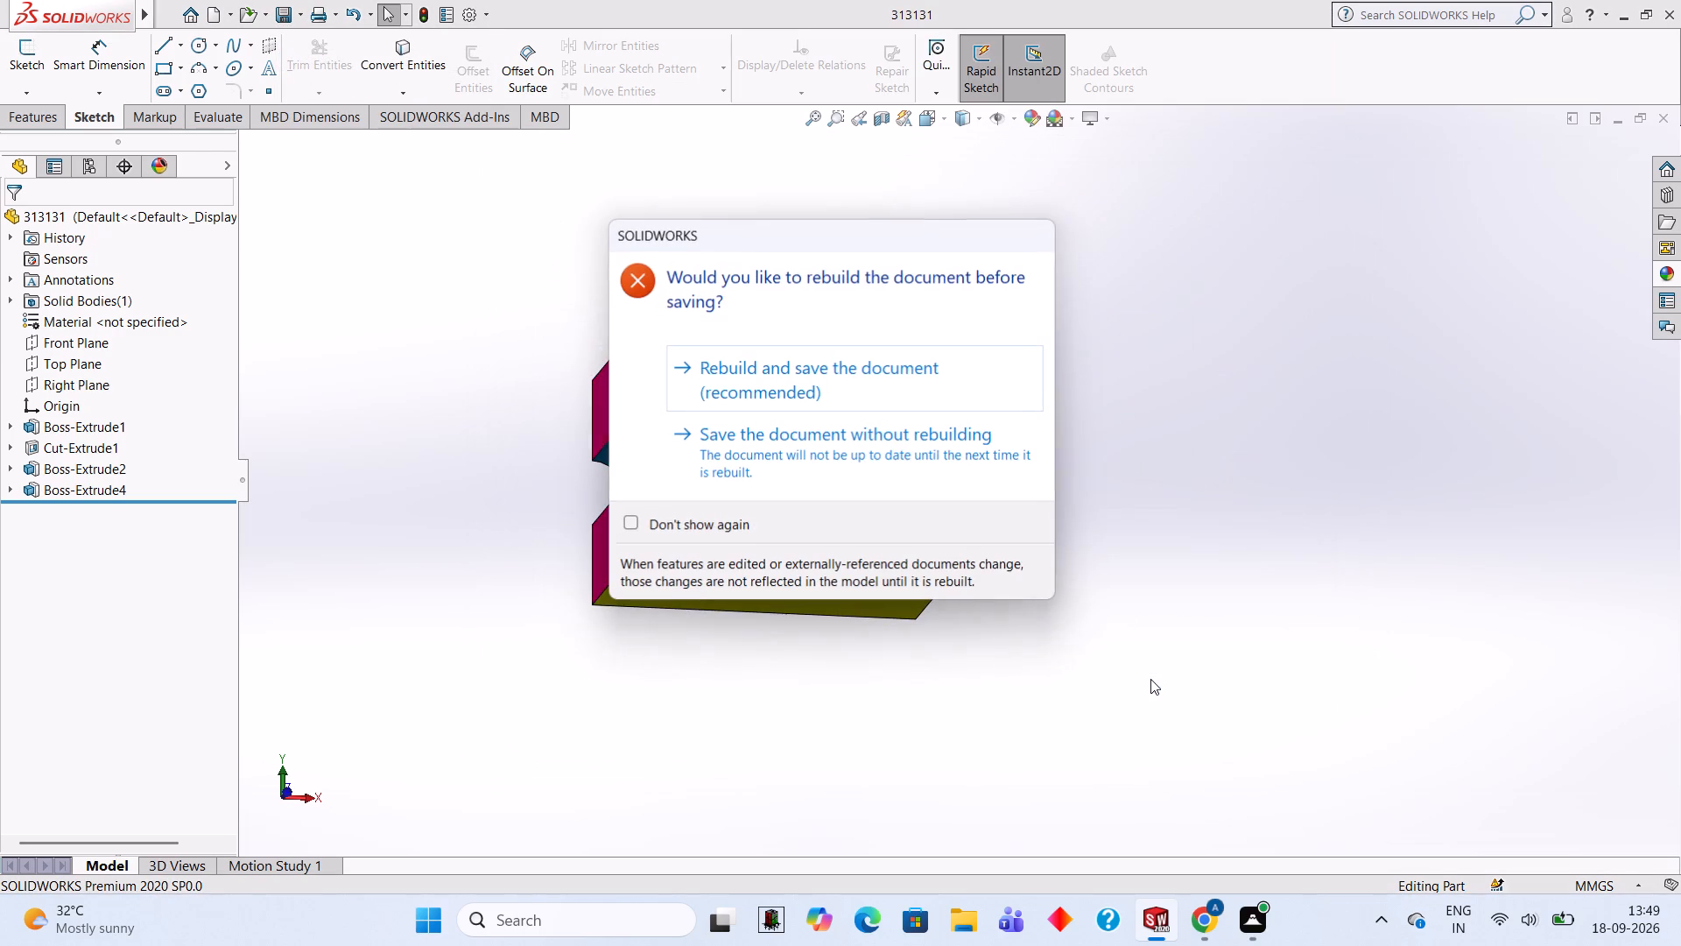
pyautogui.click(967, 367)
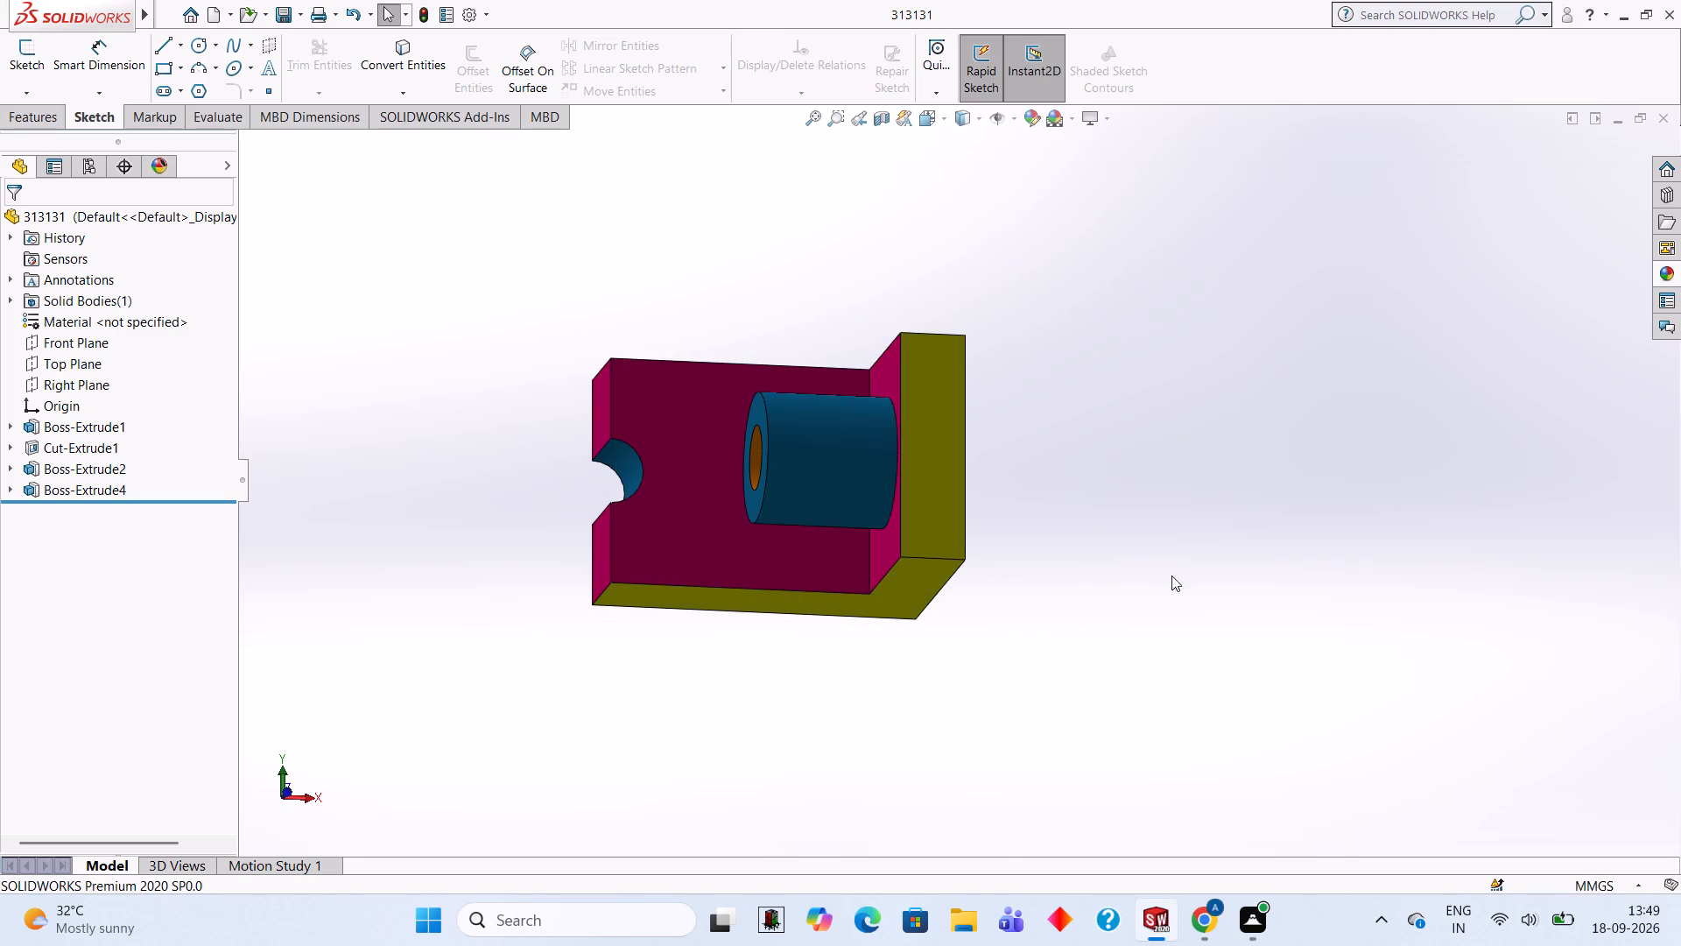